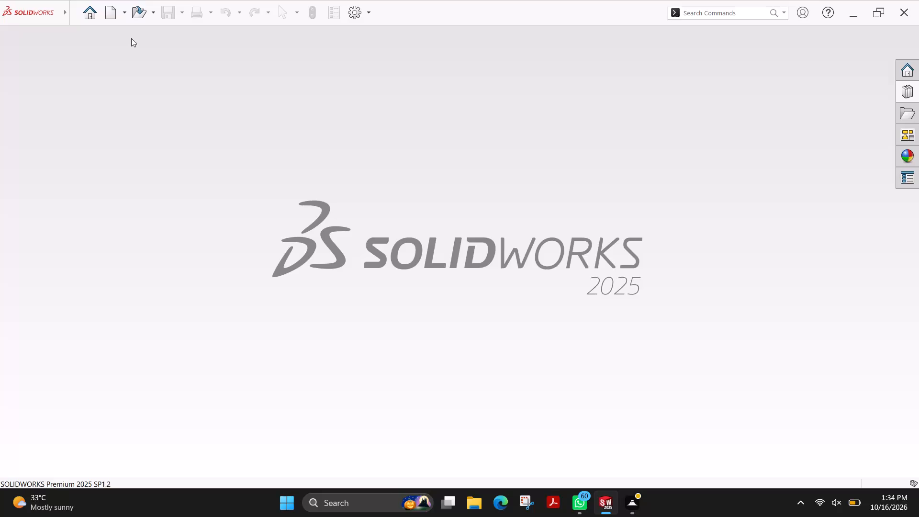
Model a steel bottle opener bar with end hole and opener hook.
Create a new part document.
{"action": "left_click", "coordinate": [125, 11]}
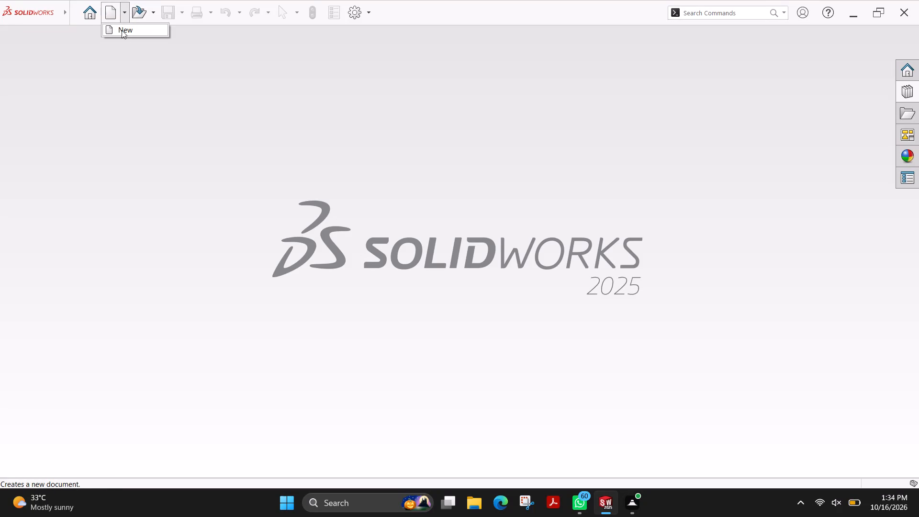
{"action": "left_click", "coordinate": [122, 30]}
{"action": "left_click", "coordinate": [226, 228]}
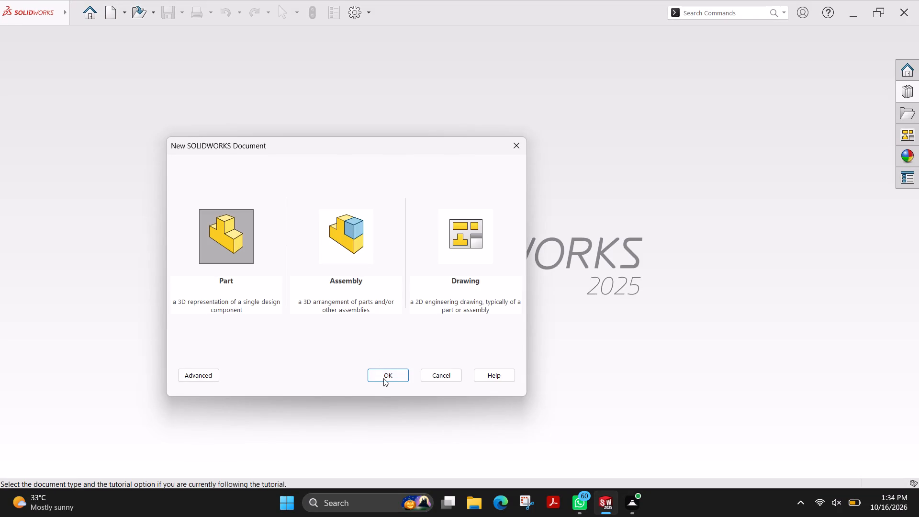
{"action": "left_click", "coordinate": [383, 379]}
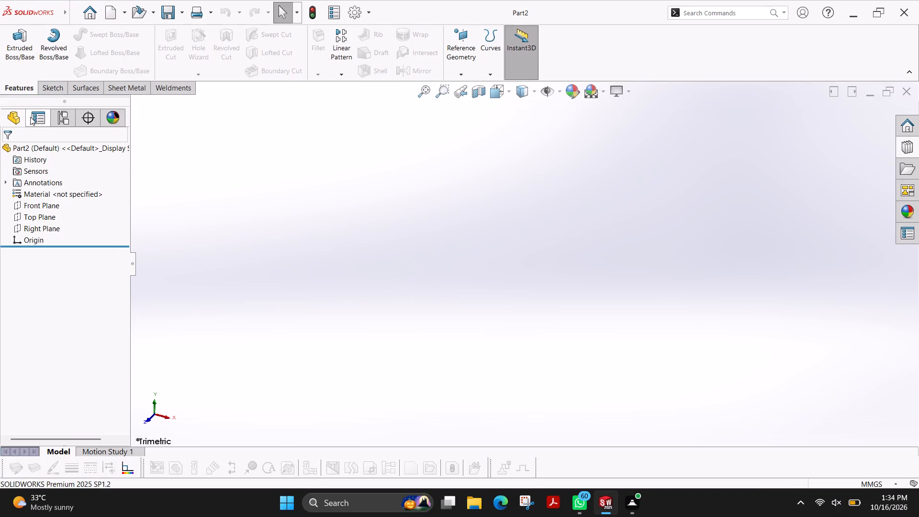
Start a sketch on the Top Plane.
{"action": "left_click", "coordinate": [54, 88]}
{"action": "left_click", "coordinate": [15, 44]}
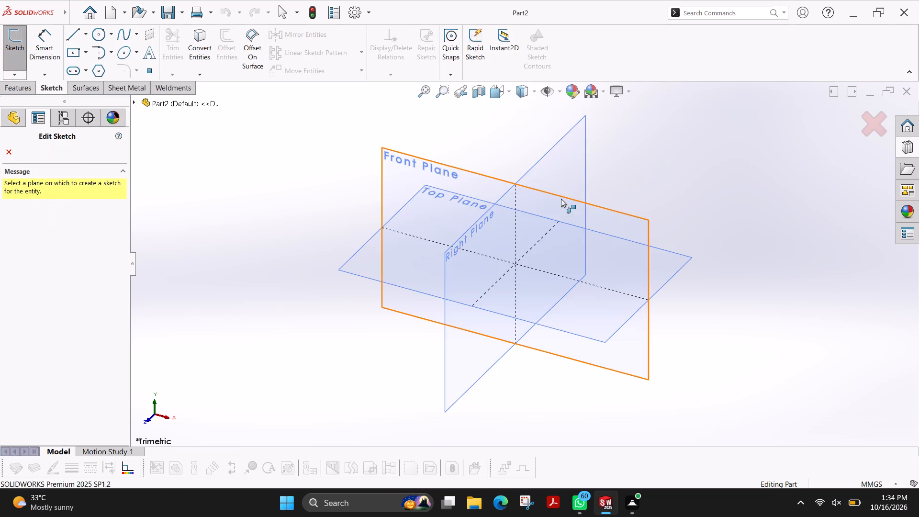
{"action": "left_click", "coordinate": [386, 262]}
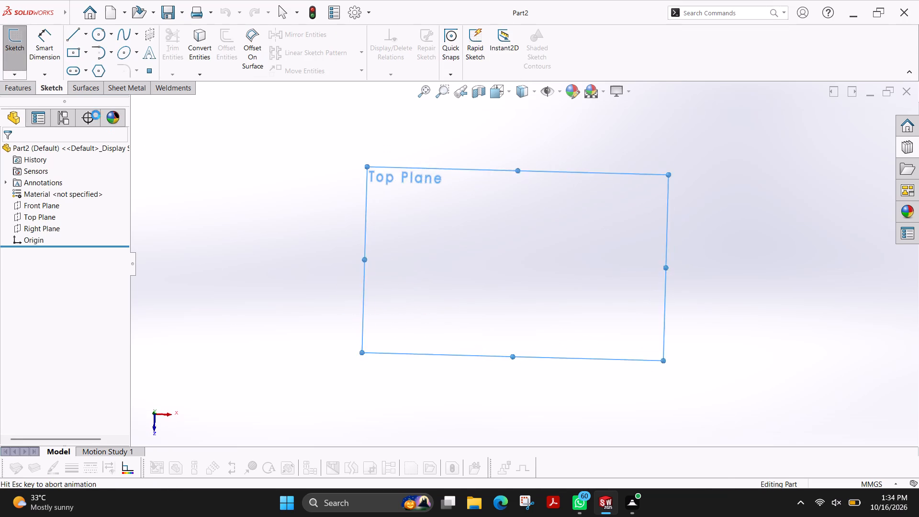
Sketch two concentric circles centred on the origin, with radii of about 22 mm and 34 mm.
{"action": "left_click", "coordinate": [99, 40]}
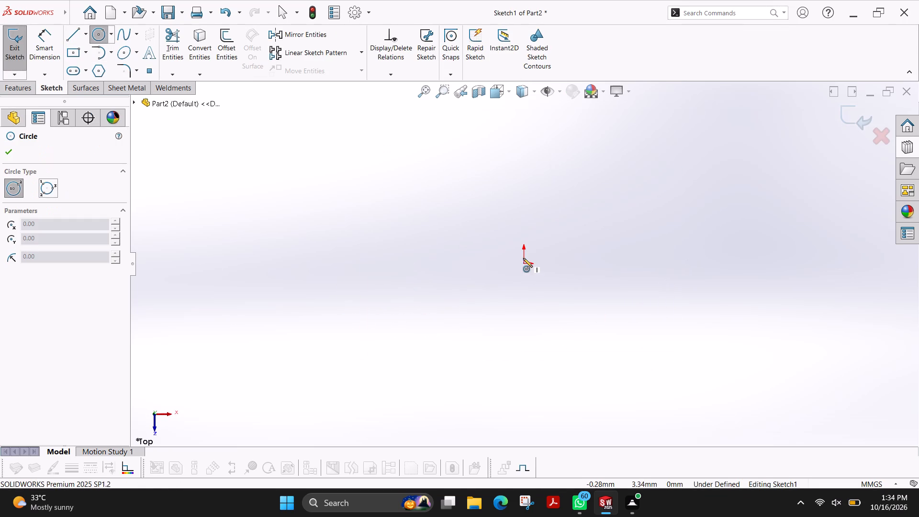
{"action": "left_click", "coordinate": [523, 262]}
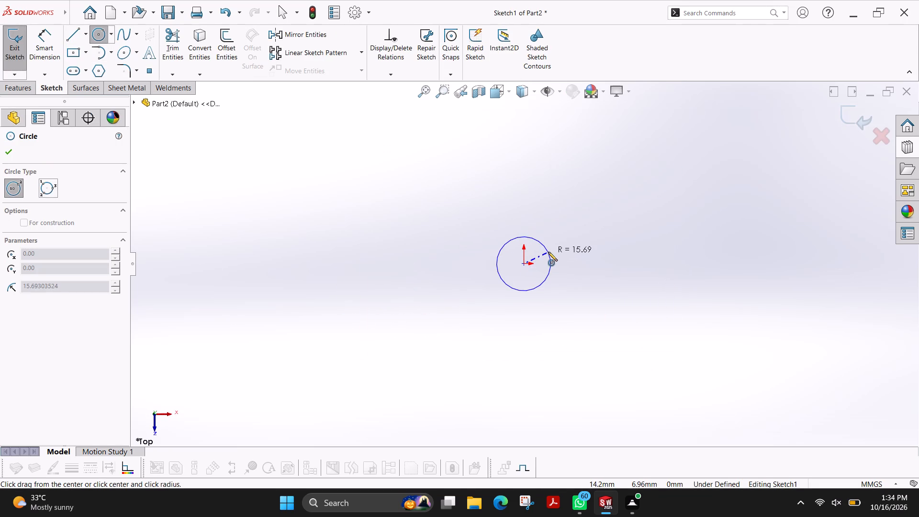
{"action": "left_click", "coordinate": [556, 244]}
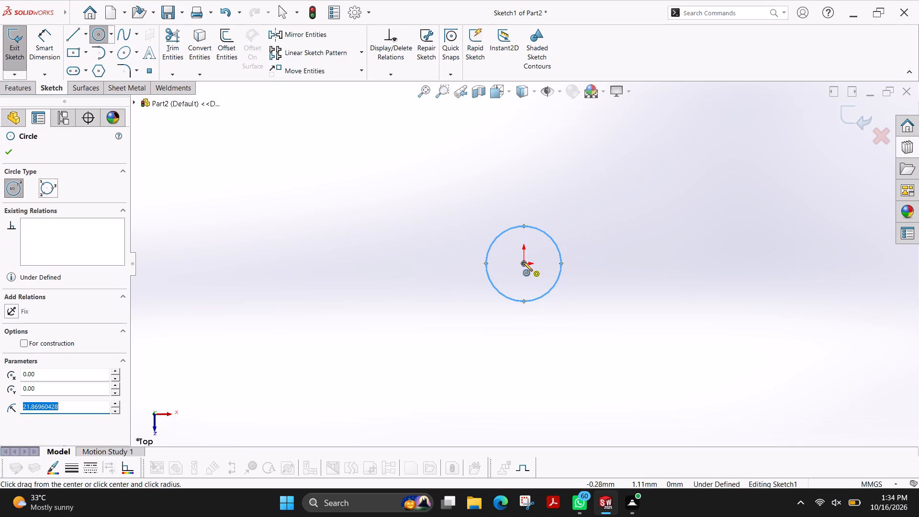
{"action": "left_click", "coordinate": [523, 263]}
{"action": "left_click", "coordinate": [577, 239]}
Sketch a horizontal line about 349 mm long from the top point of the outer circle, extending in the +X direction.
{"action": "scroll", "coordinate": [606, 243], "scroll_direction": "up", "scroll_amount": 5}
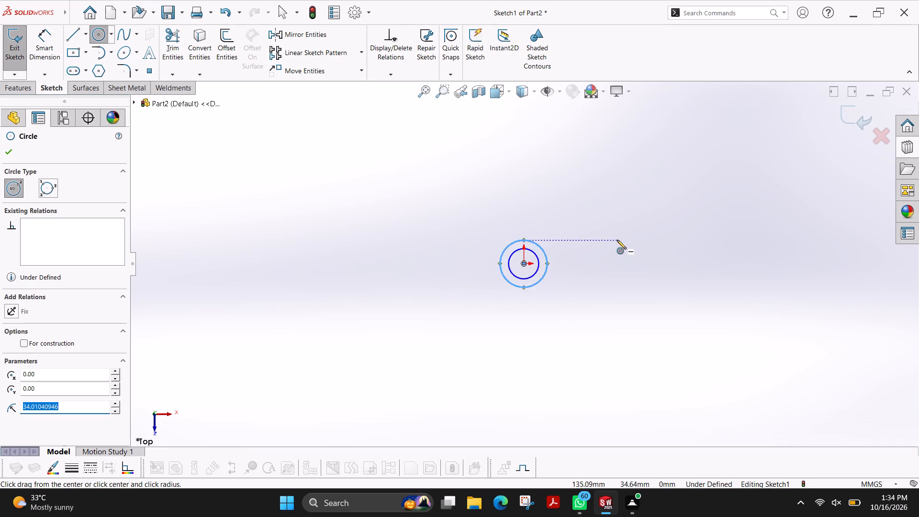
{"action": "scroll", "coordinate": [617, 240], "scroll_direction": "down", "scroll_amount": 3}
{"action": "left_click", "coordinate": [74, 40]}
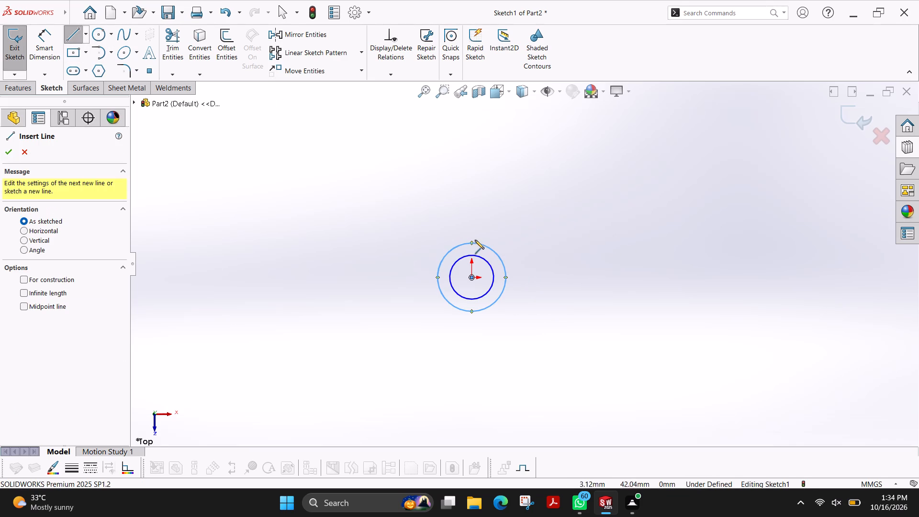
{"action": "left_click", "coordinate": [470, 243]}
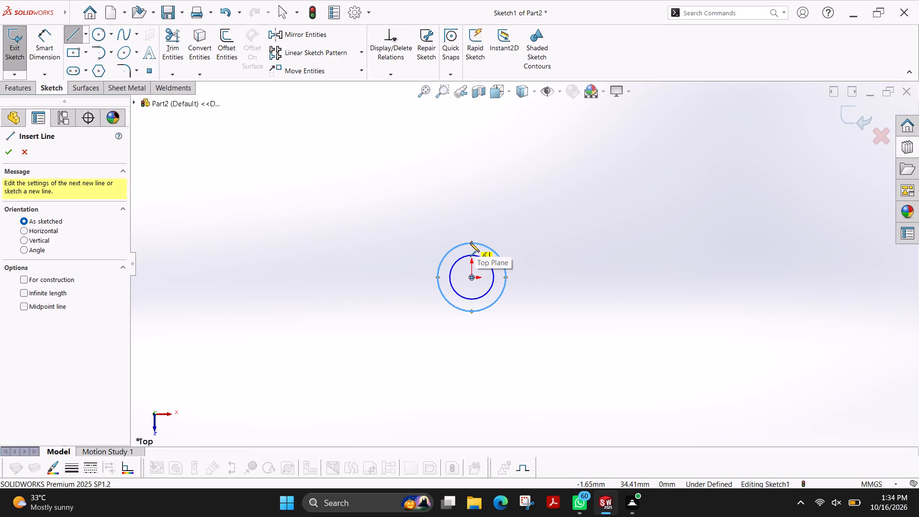
{"action": "left_click", "coordinate": [822, 242]}
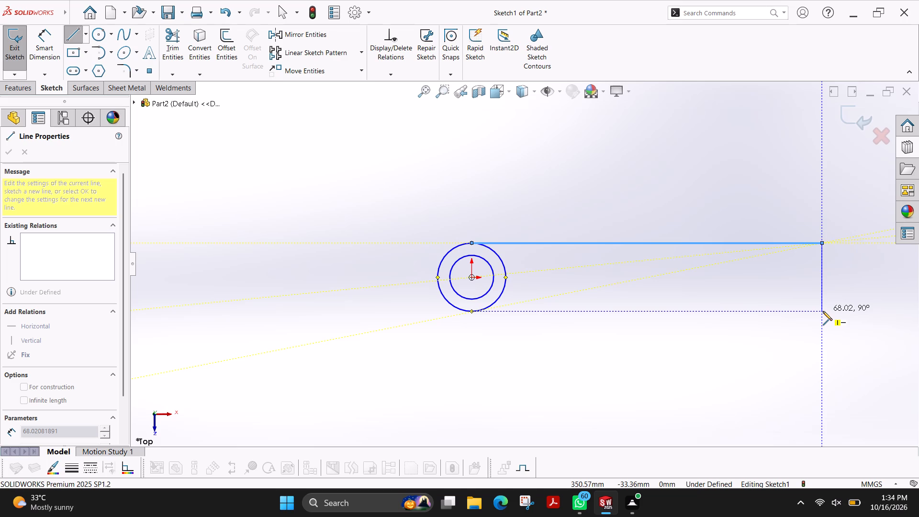
{"action": "key", "text": "Escape"}
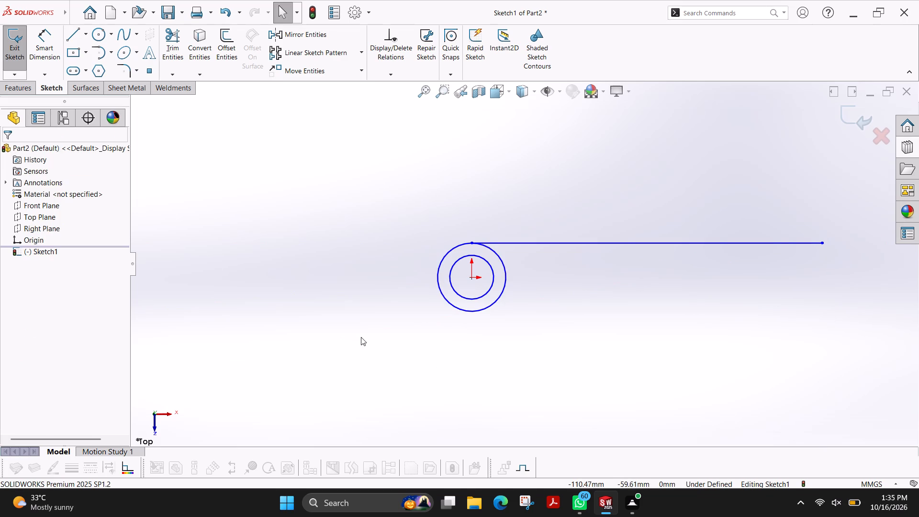
Dimension the inner circle's diameter to 9.5 mm.
{"action": "left_click", "coordinate": [52, 41]}
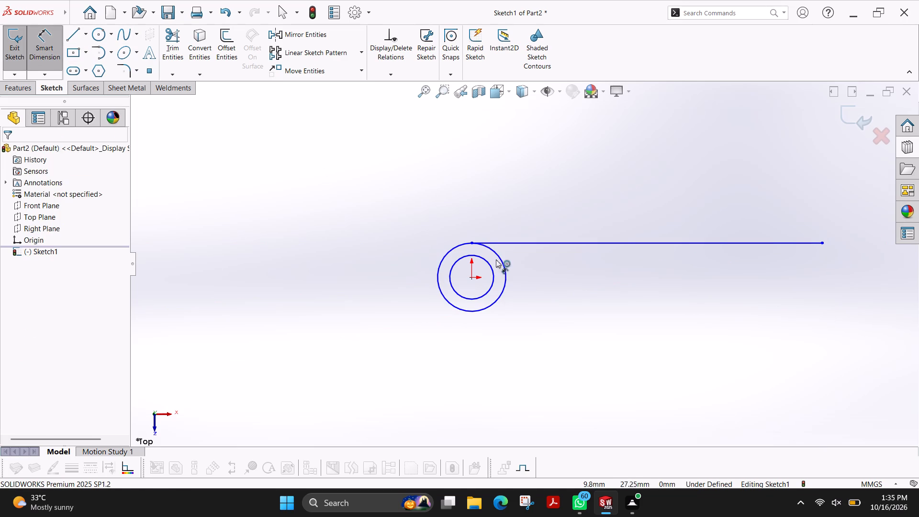
{"action": "left_click", "coordinate": [466, 299]}
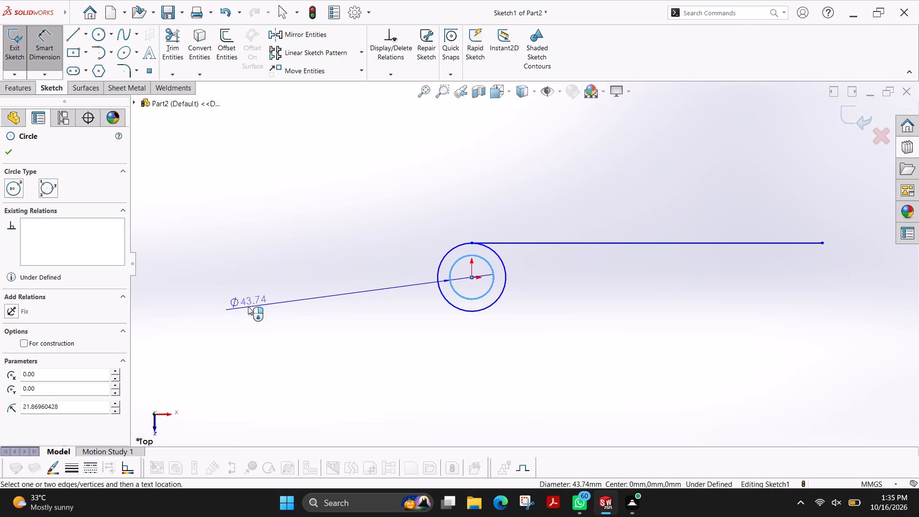
{"action": "left_click", "coordinate": [248, 306]}
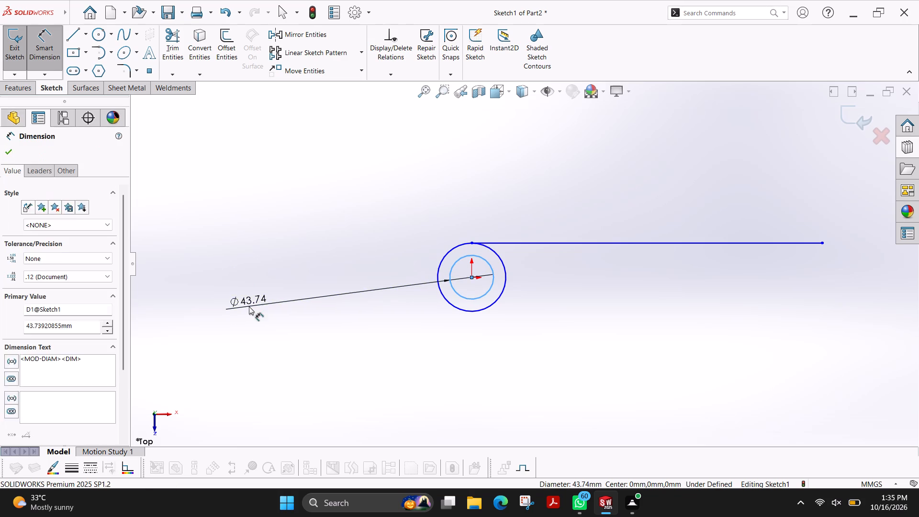
{"action": "key", "text": "9"}
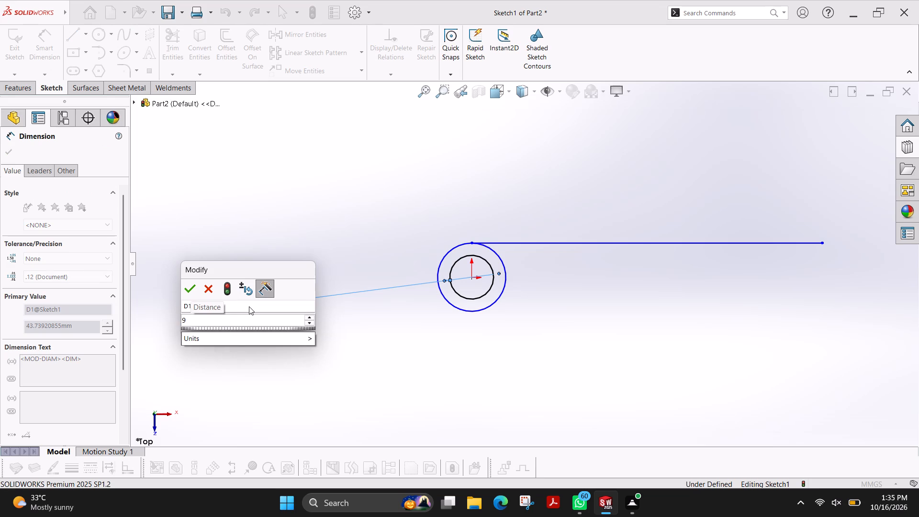
{"action": "type", "text": ".5"}
{"action": "key", "text": "Return"}
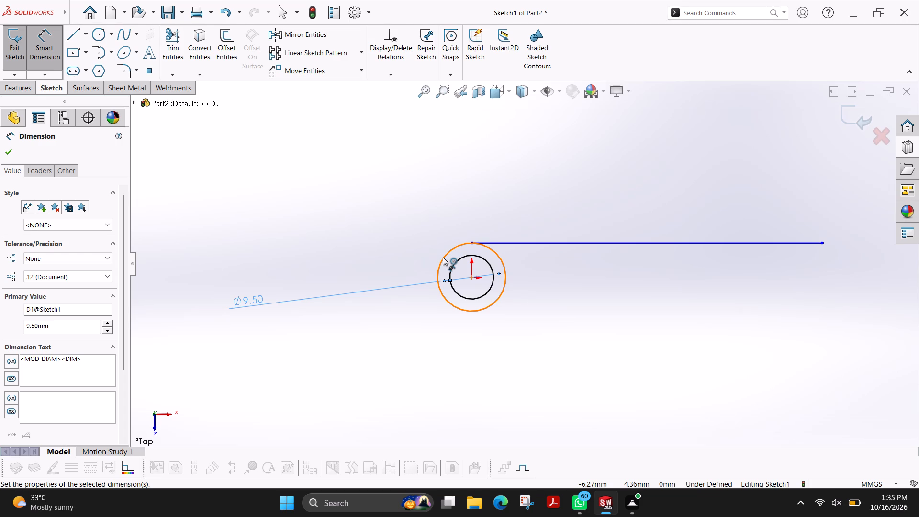
Dimension the outer circle's diameter to 16 mm.
{"action": "left_click", "coordinate": [443, 257]}
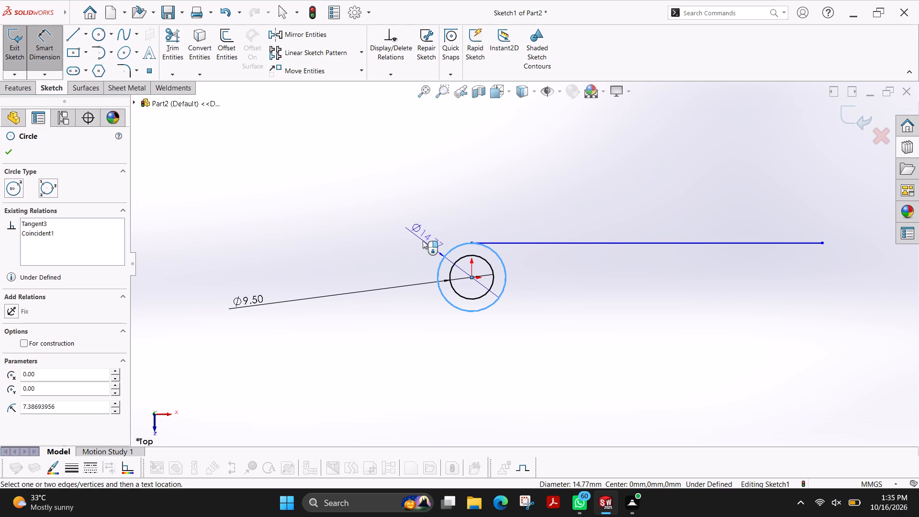
{"action": "left_click", "coordinate": [423, 240]}
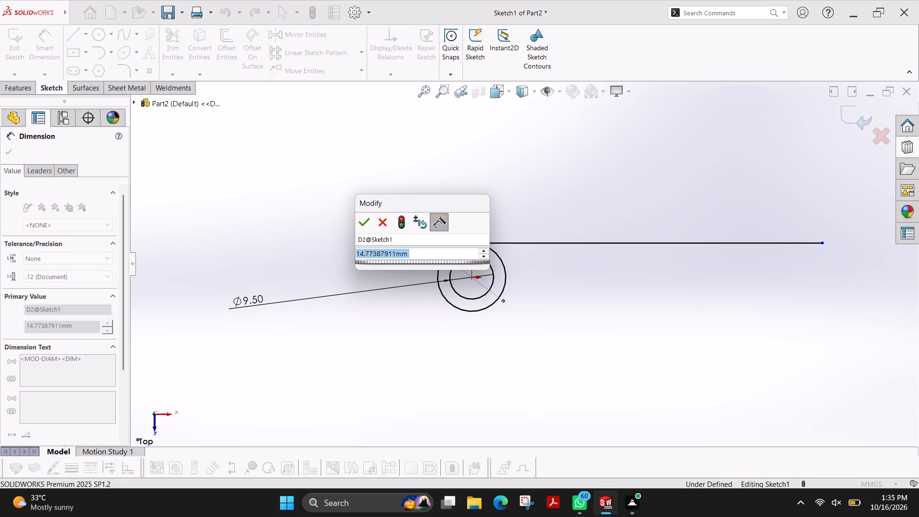
{"action": "type", "text": "16"}
{"action": "key", "text": "Return"}
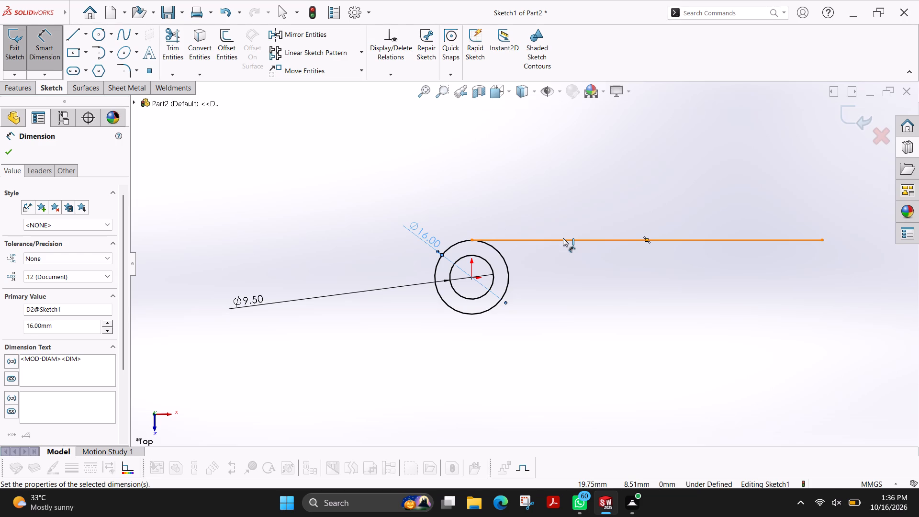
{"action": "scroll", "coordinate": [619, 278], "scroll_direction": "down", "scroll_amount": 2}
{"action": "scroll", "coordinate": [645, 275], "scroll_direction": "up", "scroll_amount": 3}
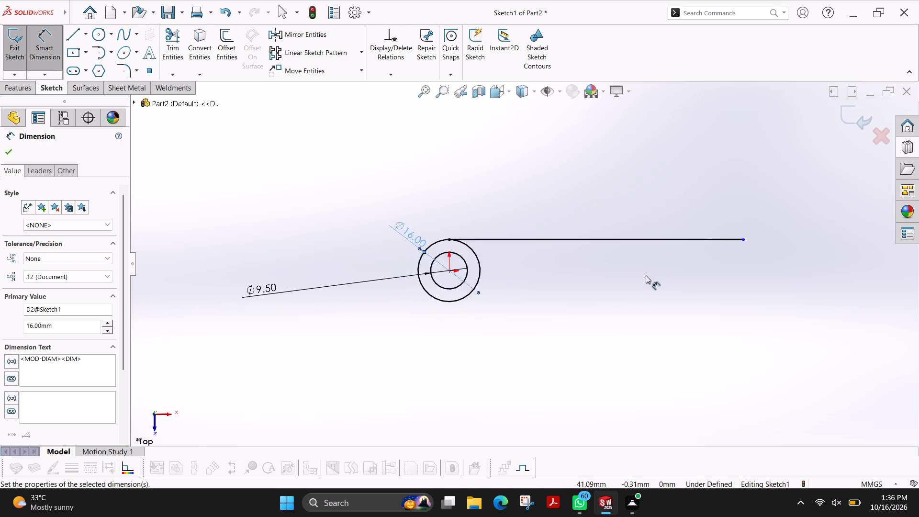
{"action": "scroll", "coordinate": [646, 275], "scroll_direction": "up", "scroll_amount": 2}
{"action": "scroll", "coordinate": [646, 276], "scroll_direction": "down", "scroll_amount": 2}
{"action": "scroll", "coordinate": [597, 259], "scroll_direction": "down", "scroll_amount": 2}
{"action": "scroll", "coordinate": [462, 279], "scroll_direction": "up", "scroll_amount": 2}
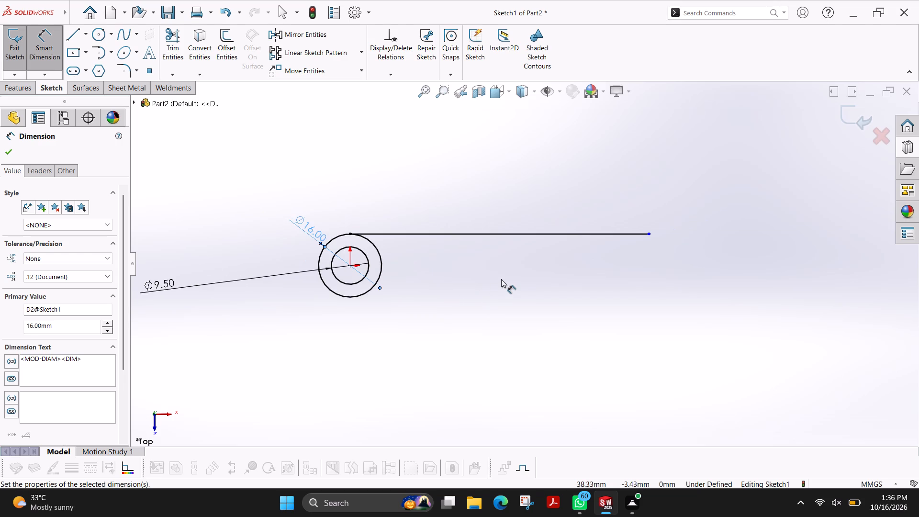
Sketch a third circle centred on the origin between the two existing circles, with a radius of about 6 mm.
{"action": "left_click", "coordinate": [77, 40]}
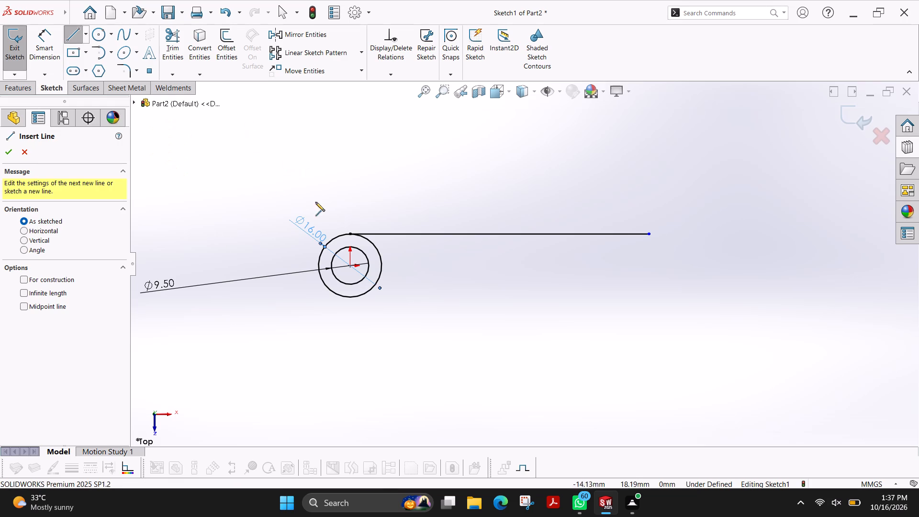
{"action": "scroll", "coordinate": [346, 219], "scroll_direction": "down", "scroll_amount": 1}
{"action": "left_click", "coordinate": [102, 36]}
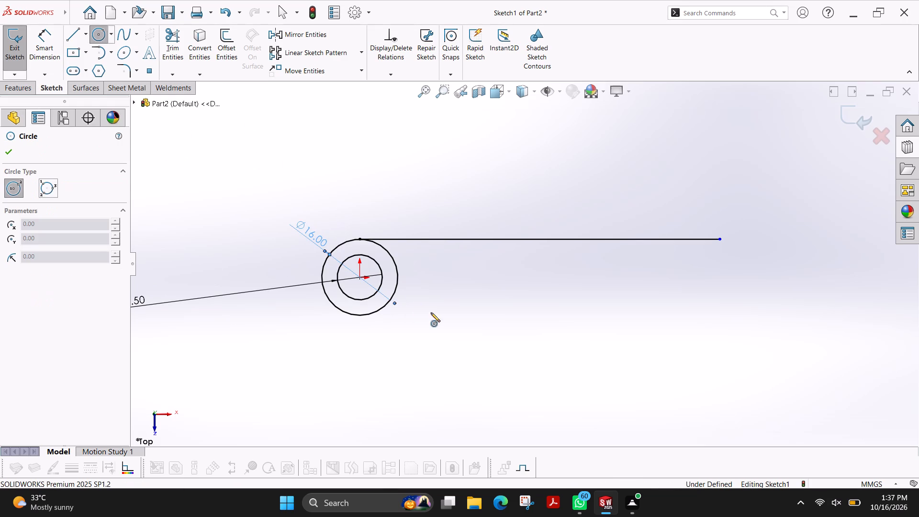
{"action": "left_click", "coordinate": [361, 277]}
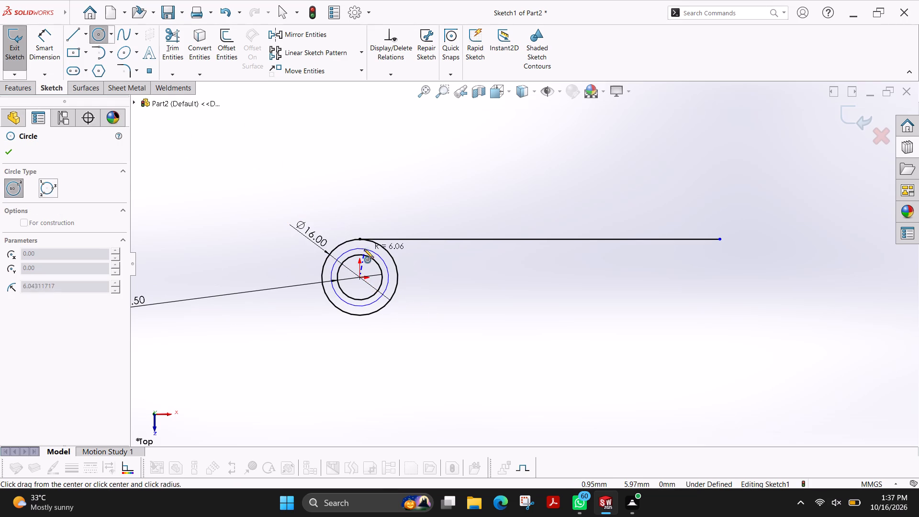
{"action": "left_click", "coordinate": [364, 249]}
Dimension the third circle's diameter to 18 mm.
{"action": "left_click", "coordinate": [52, 50]}
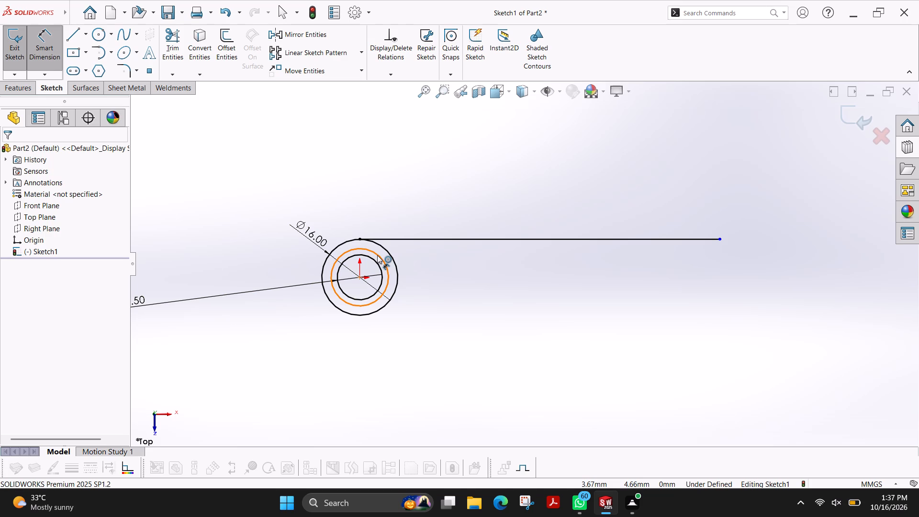
{"action": "left_click", "coordinate": [377, 255]}
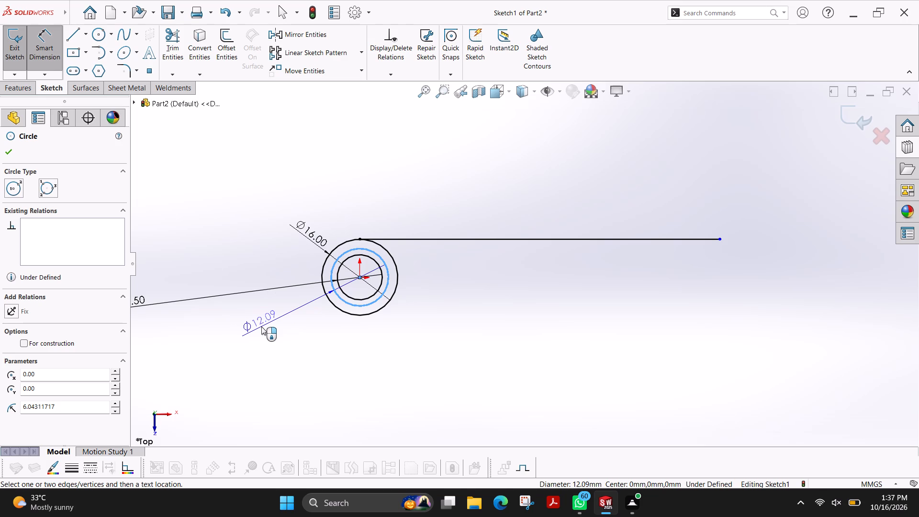
{"action": "left_click", "coordinate": [261, 326]}
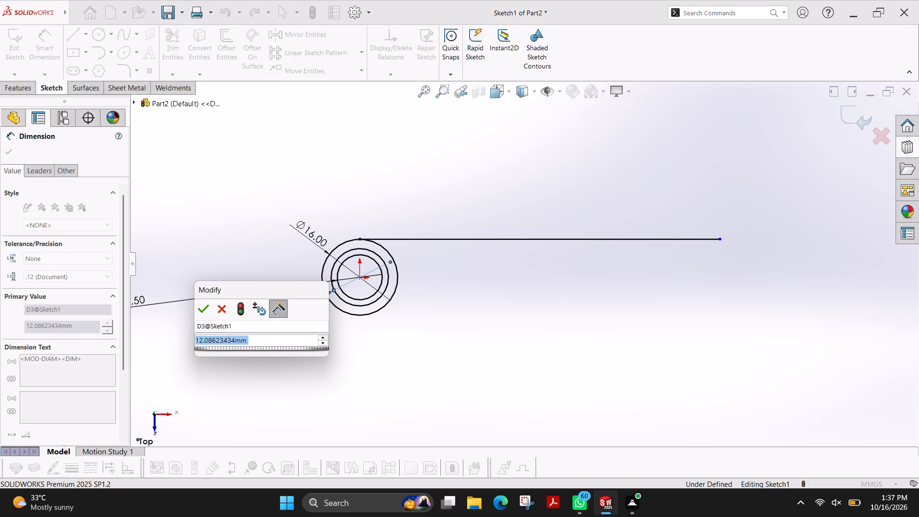
{"action": "type", "text": "18"}
{"action": "key", "text": "Return"}
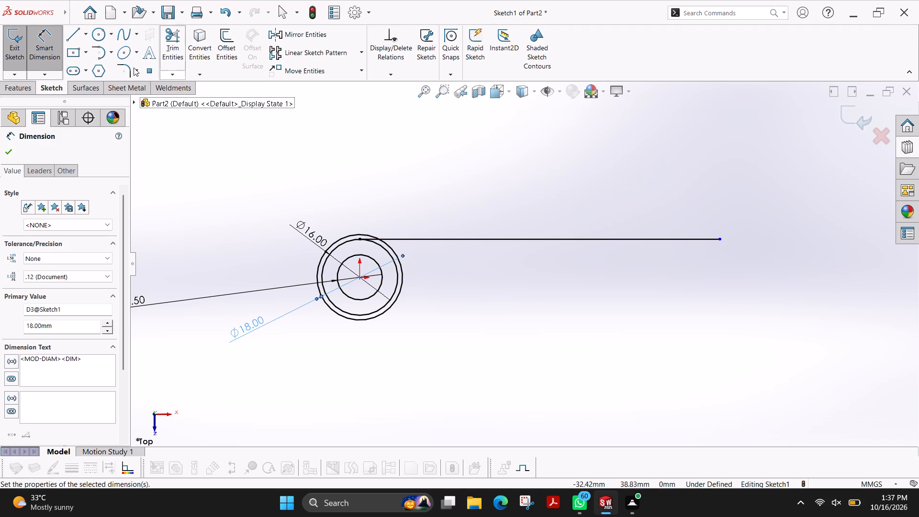
Sketch a horizontal line about 68 mm long from the top point of the 18 mm circle, above the existing line.
{"action": "left_click", "coordinate": [73, 35]}
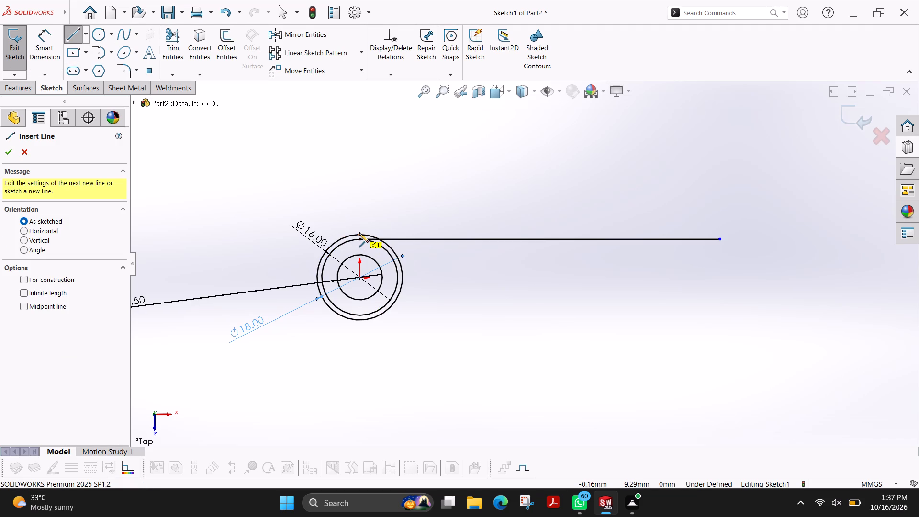
{"action": "left_click", "coordinate": [359, 233]}
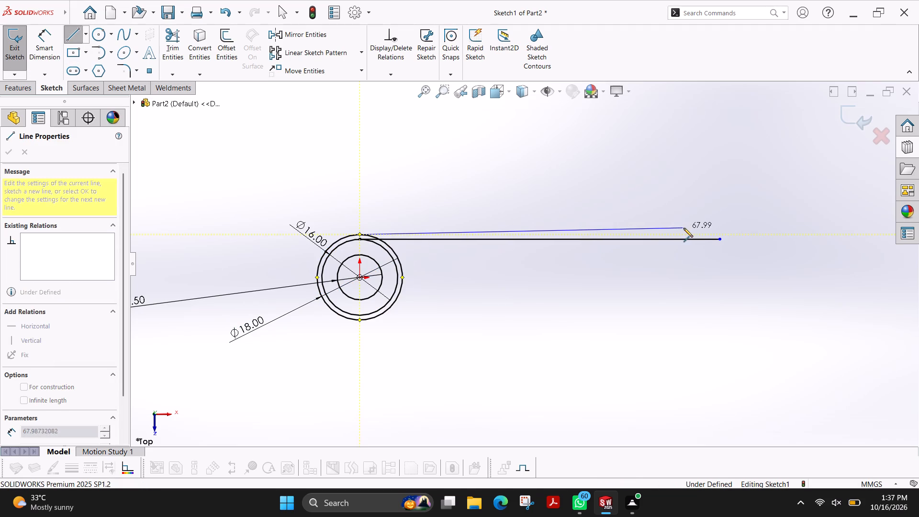
{"action": "left_click", "coordinate": [686, 232]}
{"action": "key", "text": "Escape"}
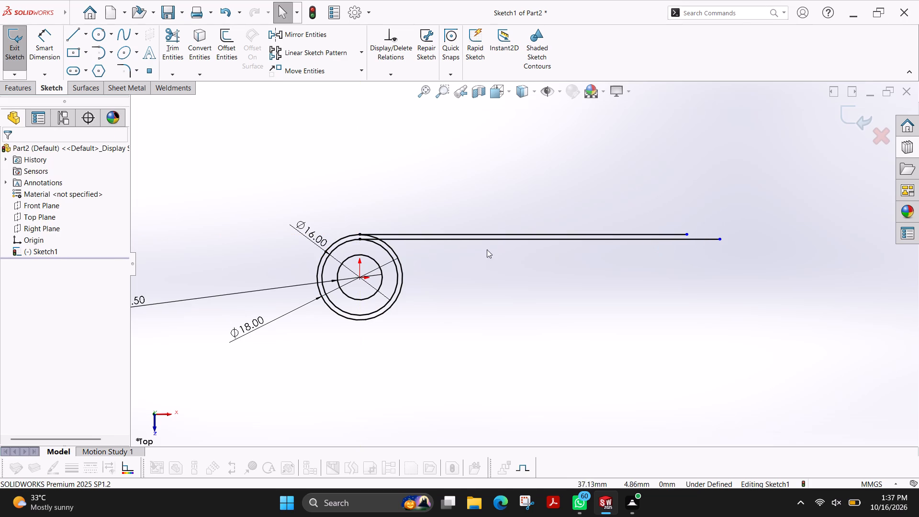
Dimension the length of the upper horizontal line from the 18 mm circle to 101 mm.
{"action": "left_click", "coordinate": [56, 41]}
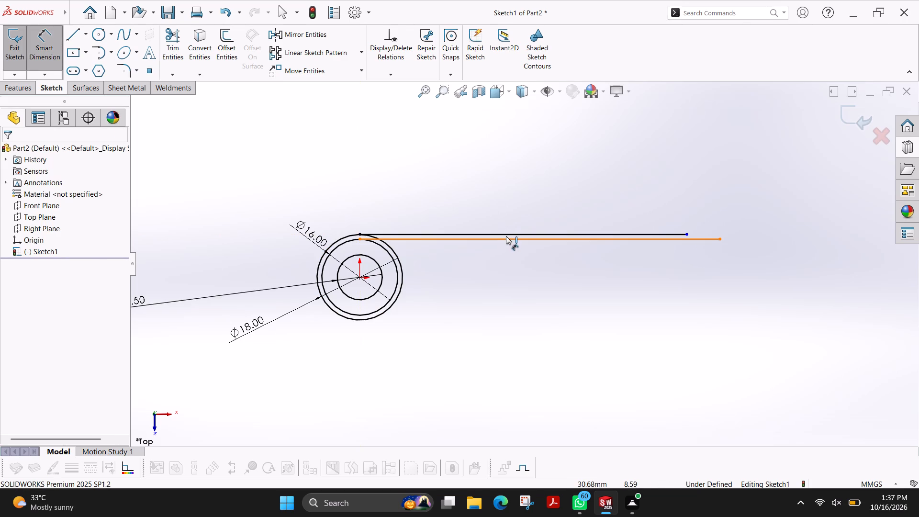
{"action": "left_click", "coordinate": [506, 236]}
{"action": "left_click", "coordinate": [506, 205]}
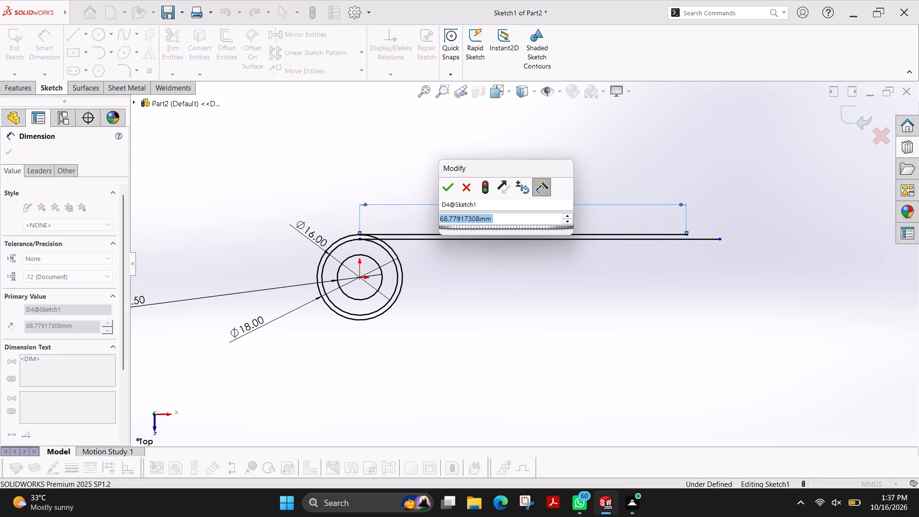
{"action": "type", "text": "101"}
{"action": "key", "text": "Return"}
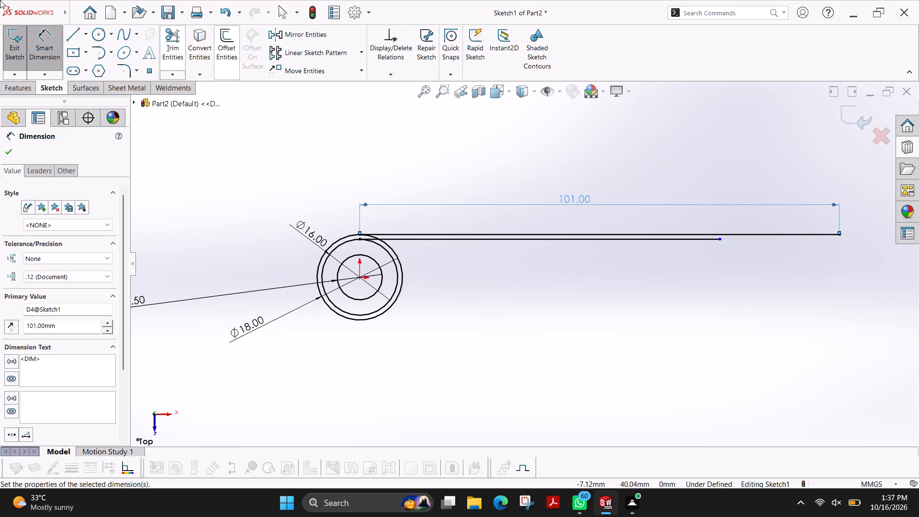
Sketch a 101 mm horizontal line from the 18 mm circle's bottom point, then an 18 mm vertical line closing up to the upper line's end.
{"action": "left_click", "coordinate": [75, 35]}
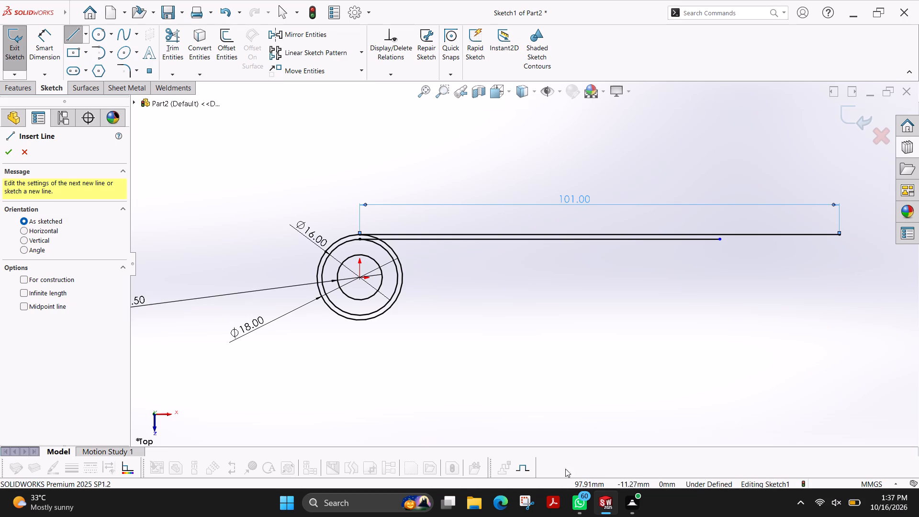
{"action": "left_click", "coordinate": [359, 319]}
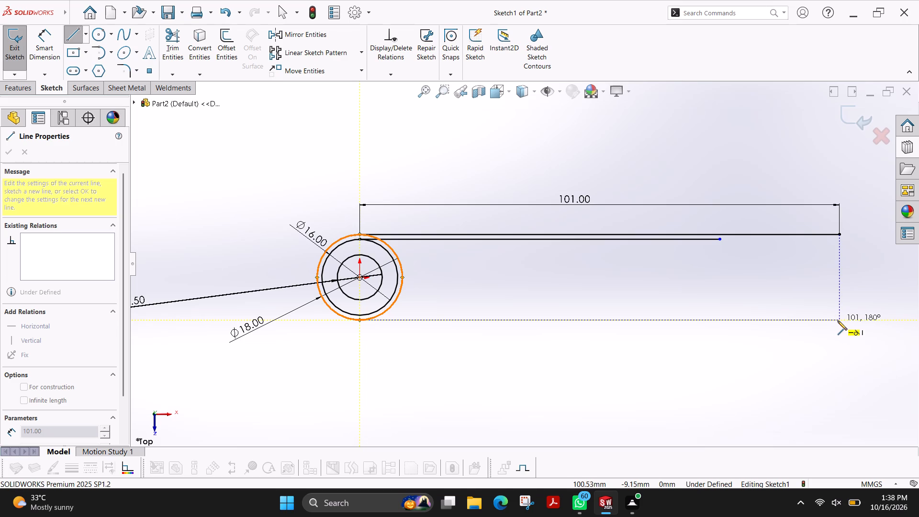
{"action": "left_click", "coordinate": [838, 321]}
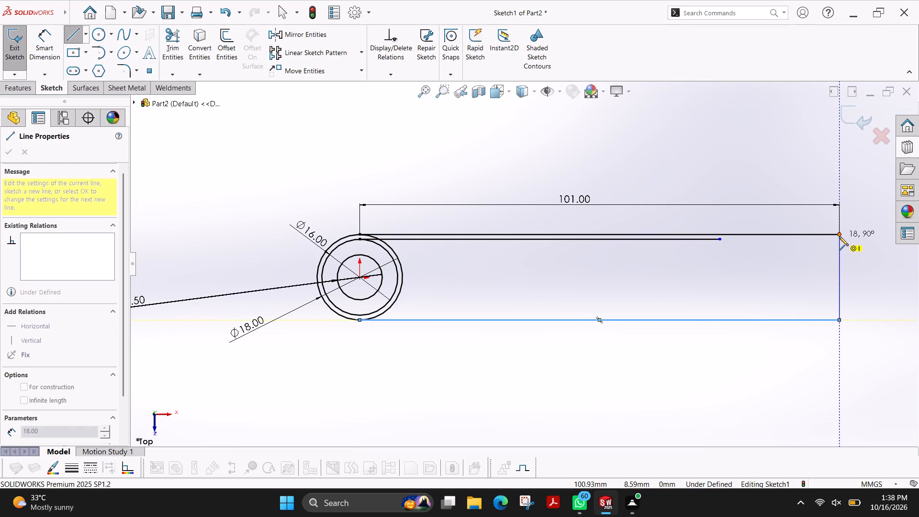
{"action": "left_click", "coordinate": [839, 236]}
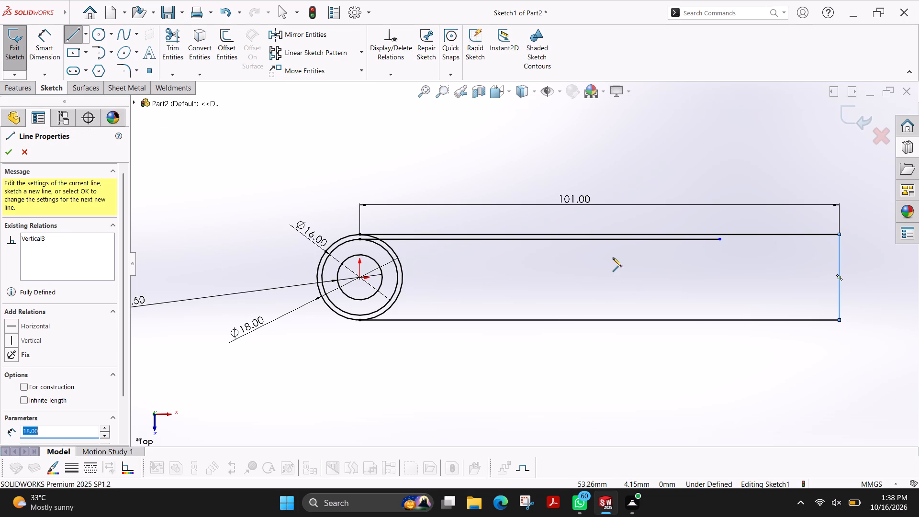
{"action": "left_click", "coordinate": [7, 156]}
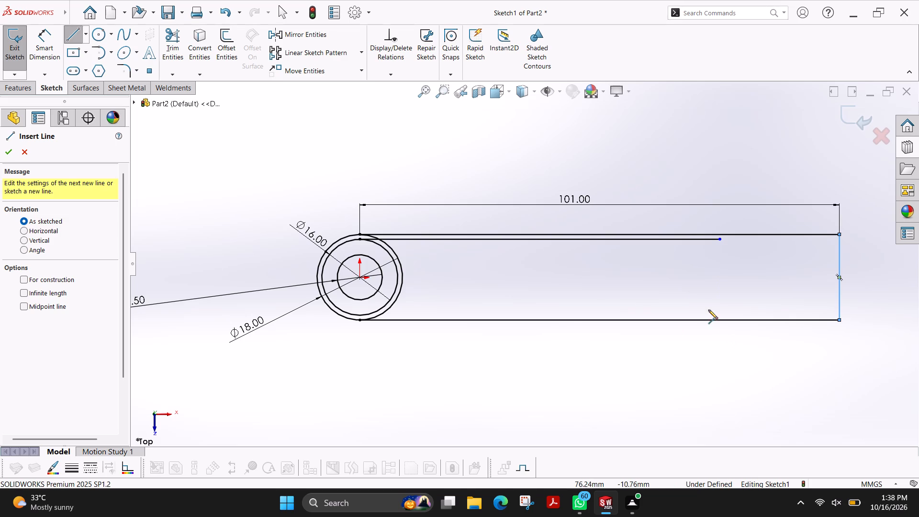
{"action": "key", "text": "Escape"}
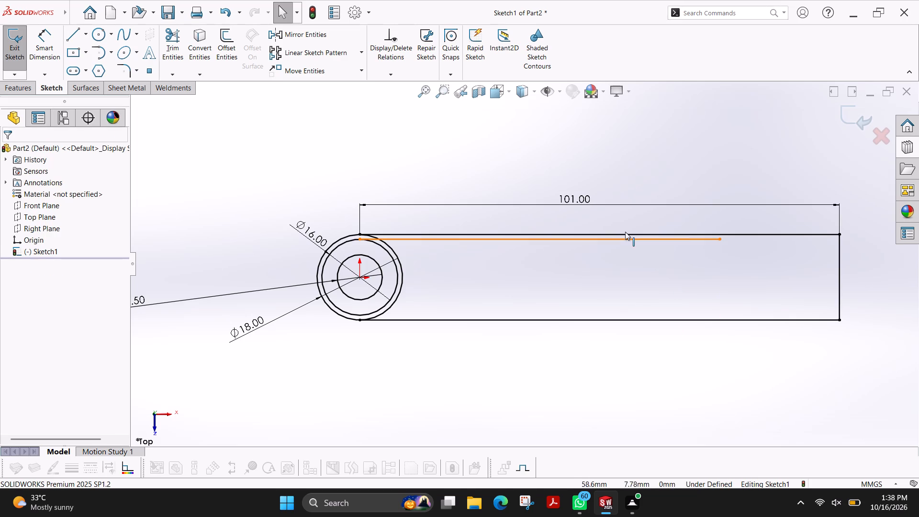
Delete the inner horizontal line that starts at the top of the 16 mm circle.
{"action": "left_click", "coordinate": [640, 239]}
{"action": "key", "text": "Delete"}
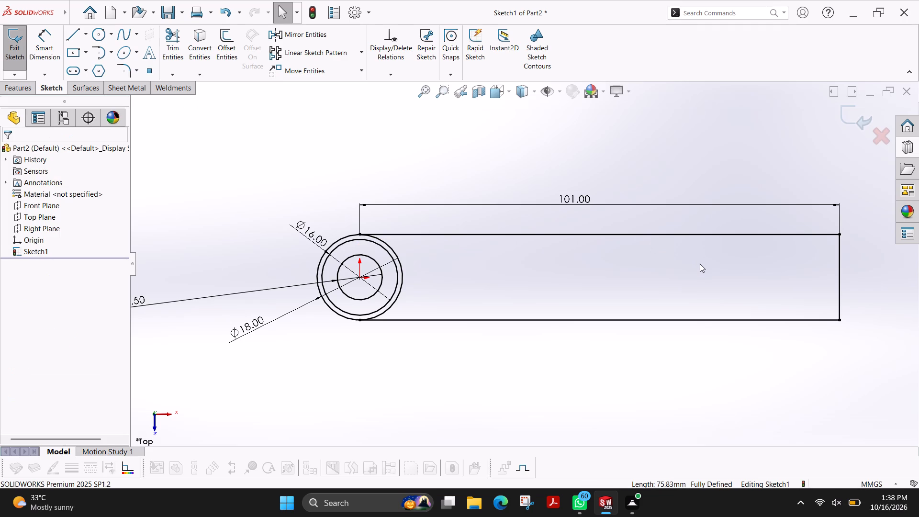
Add a 4 mm sketch fillet between the upper horizontal line and the vertical end line.
{"action": "left_click", "coordinate": [130, 69]}
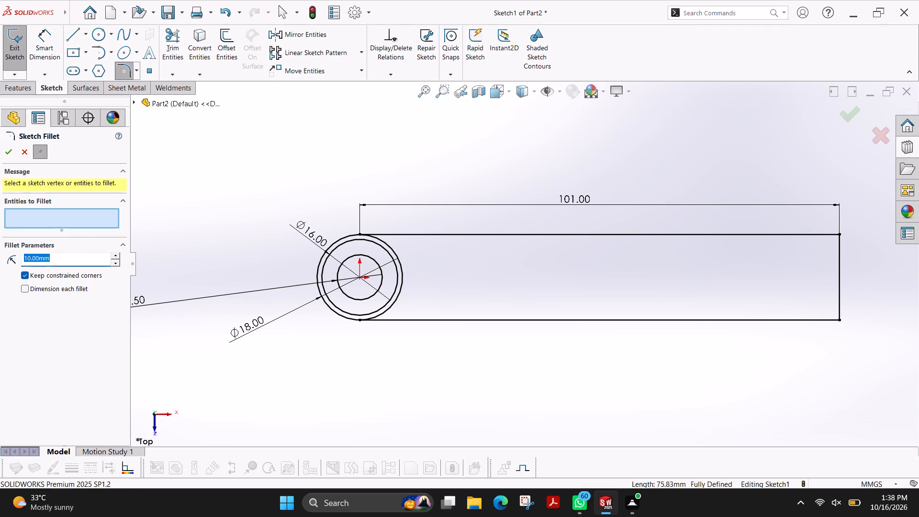
{"action": "key", "text": "4"}
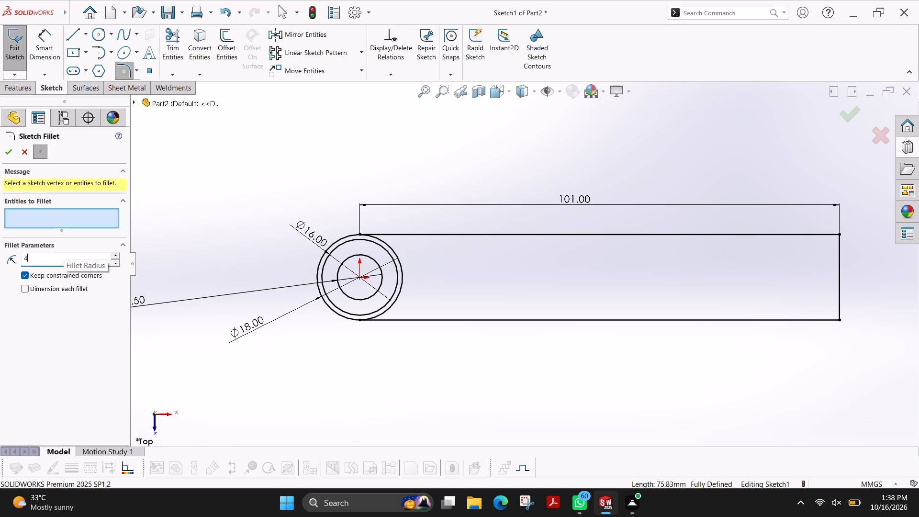
{"action": "key", "text": "Return"}
{"action": "left_click", "coordinate": [803, 234]}
{"action": "left_click", "coordinate": [838, 263]}
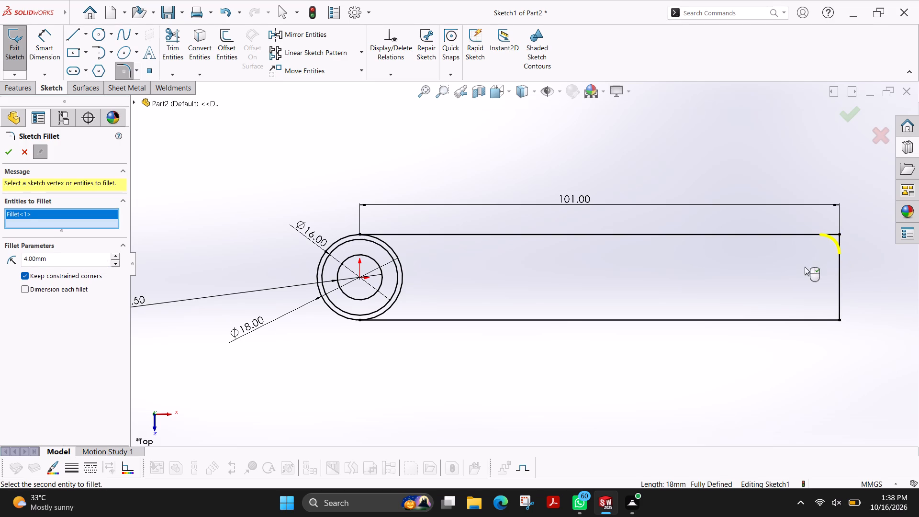
{"action": "left_click", "coordinate": [8, 154]}
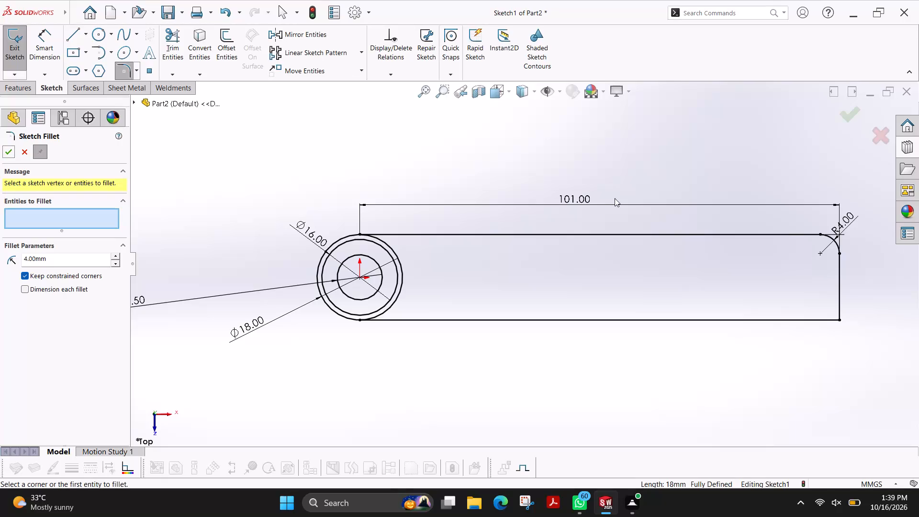
Add a 5 mm sketch fillet between the vertical end line and the lower horizontal line.
{"action": "left_click", "coordinate": [841, 306]}
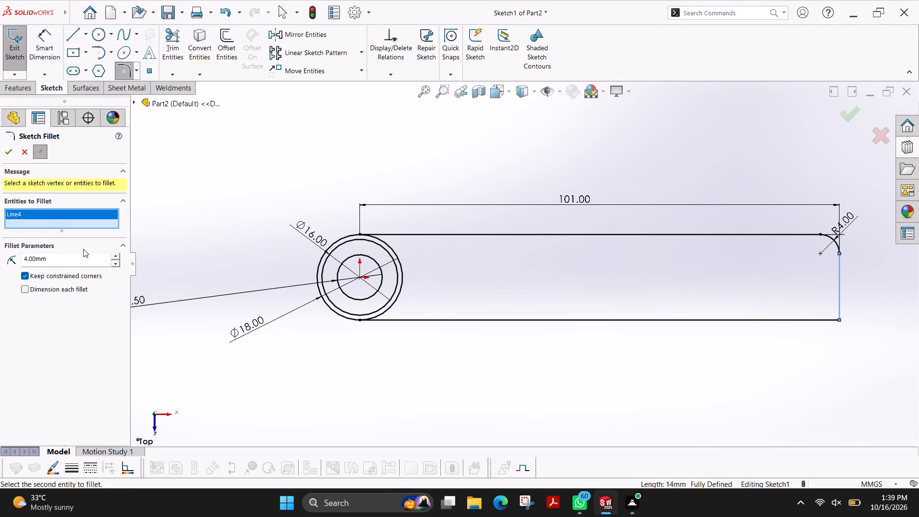
{"action": "double_click", "coordinate": [79, 255]}
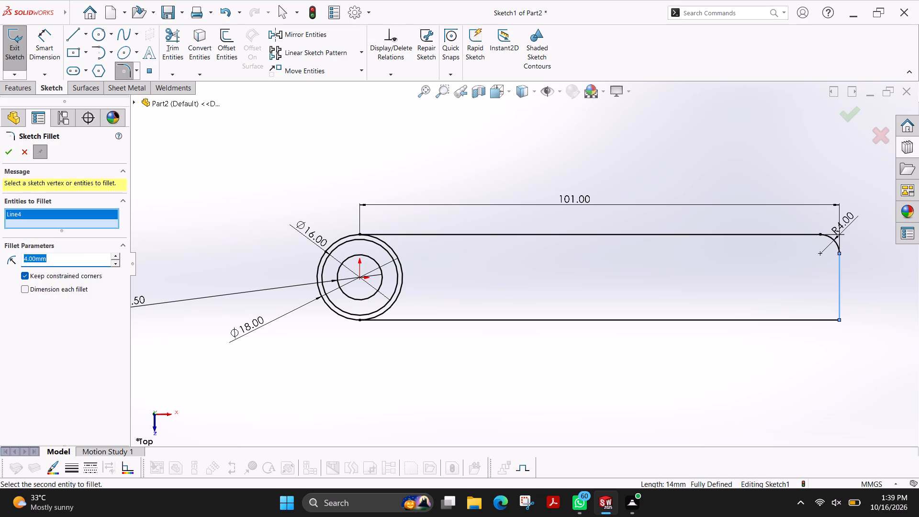
{"action": "key", "text": "5"}
{"action": "key", "text": "Return"}
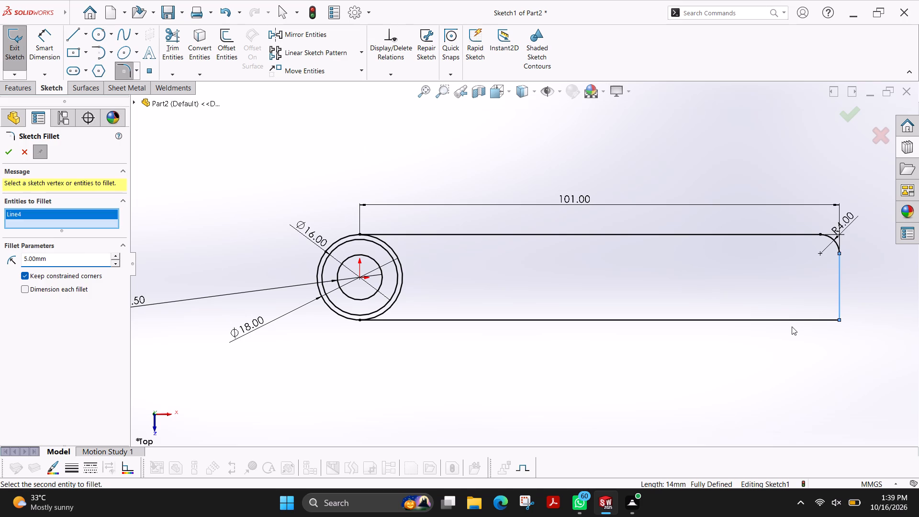
{"action": "left_click", "coordinate": [793, 319]}
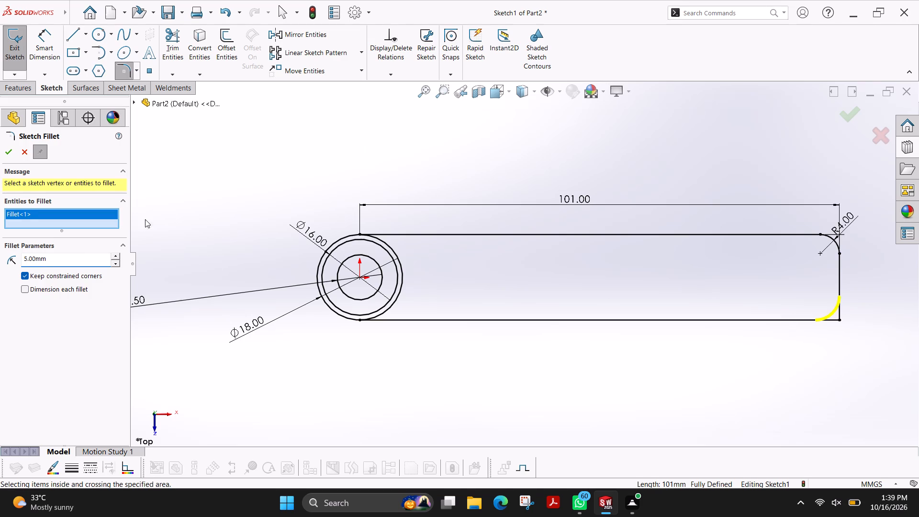
{"action": "left_click", "coordinate": [11, 158]}
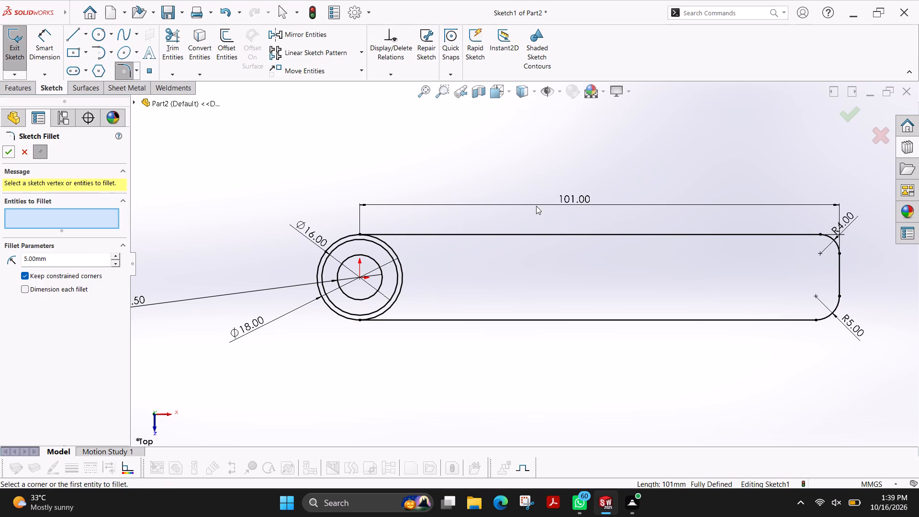
Sketch a 5 mm radius circle centred on the lower fillet's centre point, coinciding with the fillet arc.
{"action": "scroll", "coordinate": [811, 265], "scroll_direction": "down", "scroll_amount": 1}
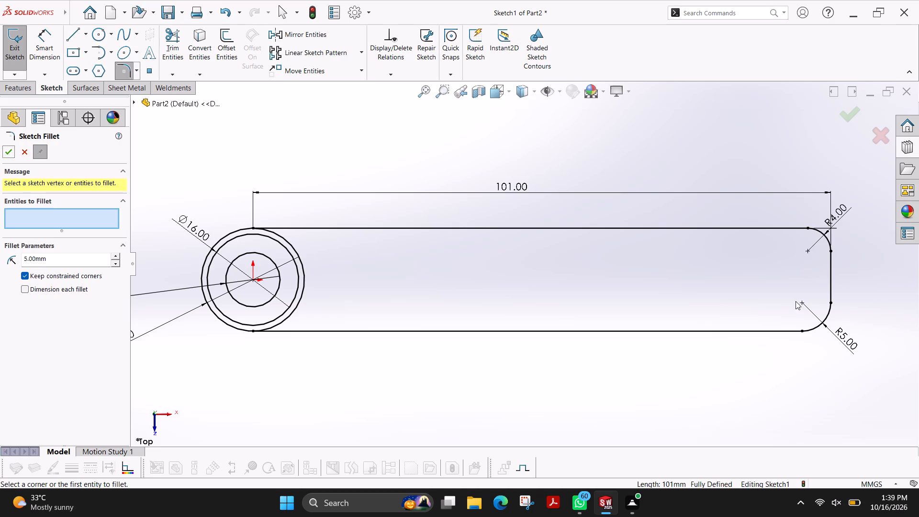
{"action": "left_click", "coordinate": [99, 33]}
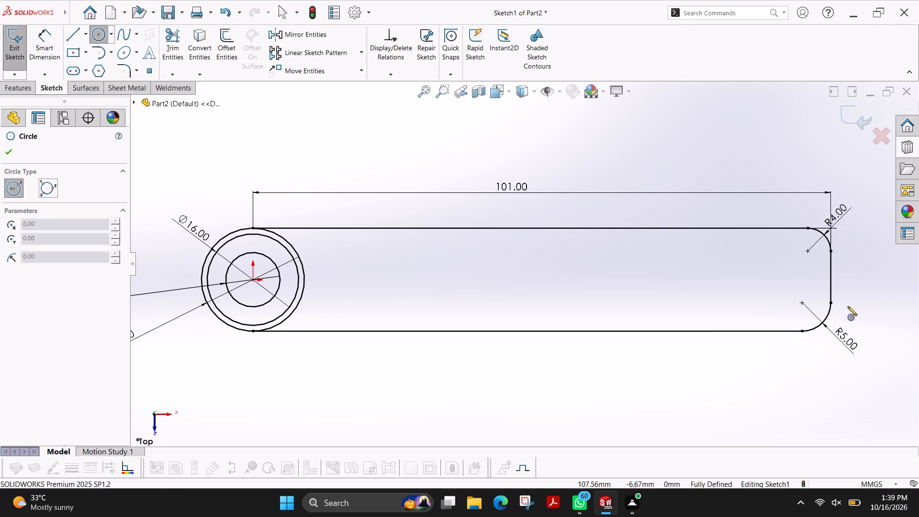
{"action": "left_click", "coordinate": [803, 303]}
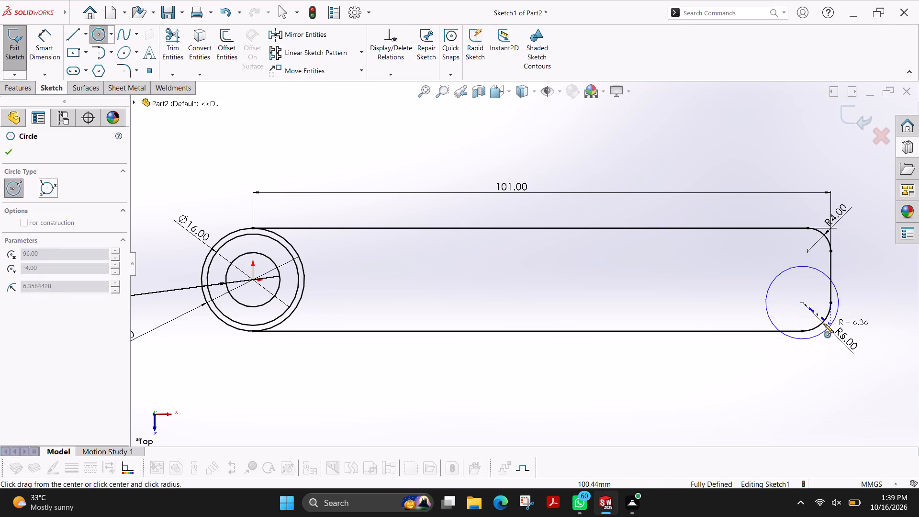
{"action": "left_click", "coordinate": [821, 321]}
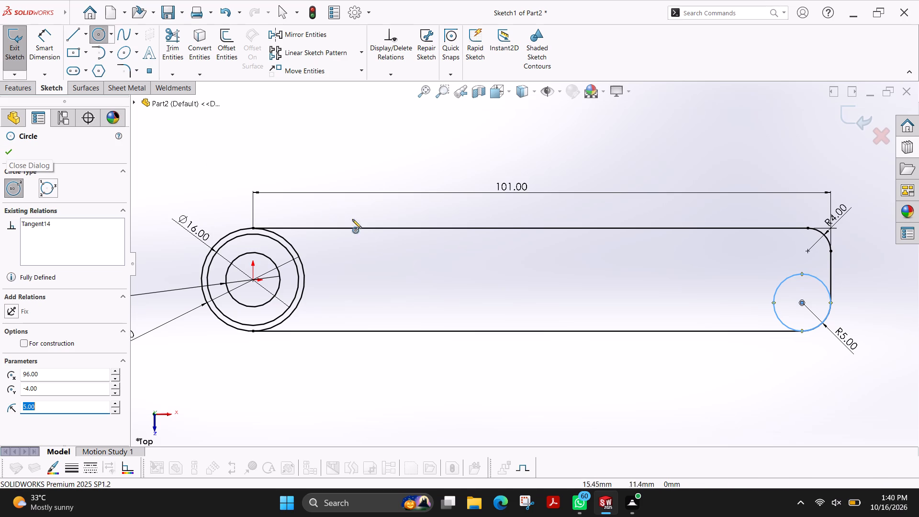
{"action": "left_click", "coordinate": [15, 150]}
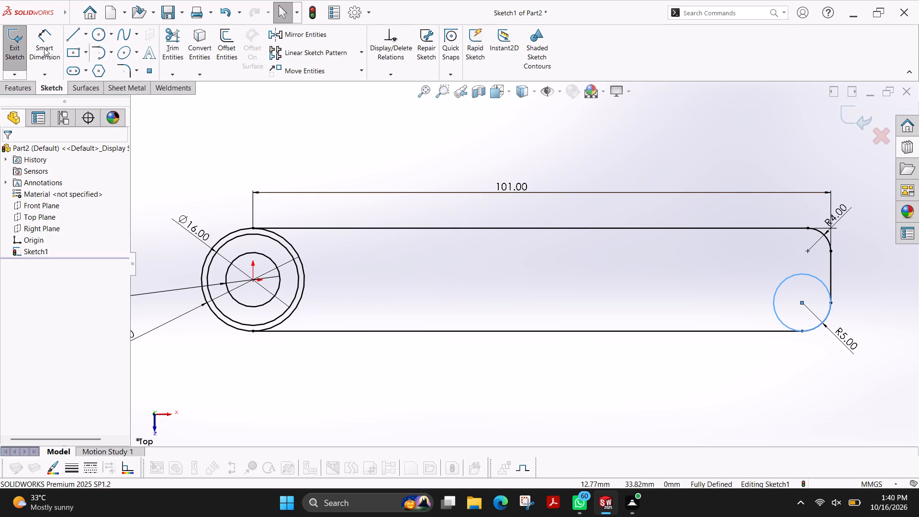
Sketch a sloped line about 41 mm long from inside the 5 mm radius circle, rising toward the concentric circles.
{"action": "left_click", "coordinate": [73, 38]}
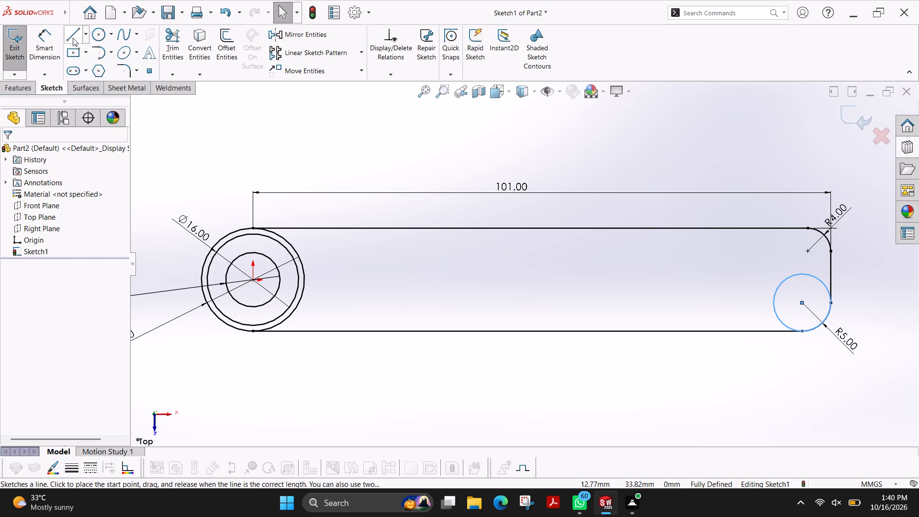
{"action": "left_click", "coordinate": [797, 311]}
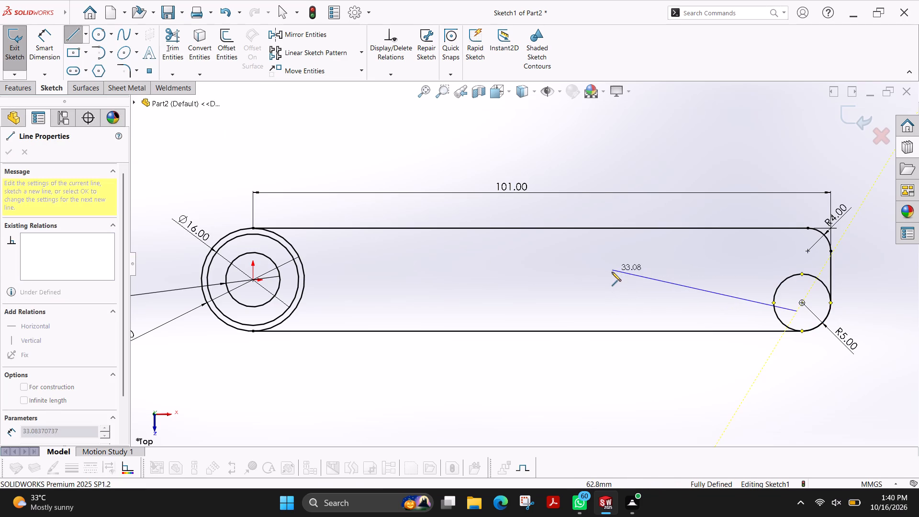
{"action": "left_click", "coordinate": [564, 274]}
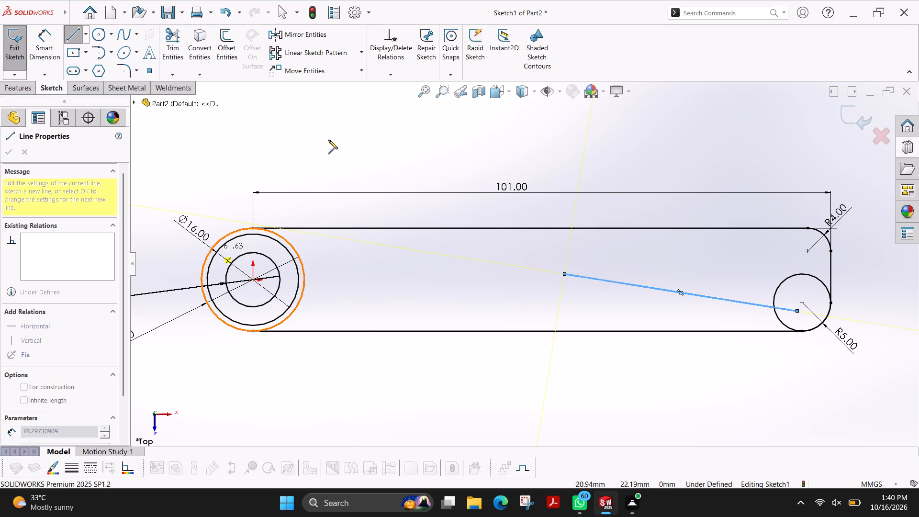
{"action": "key", "text": "Escape"}
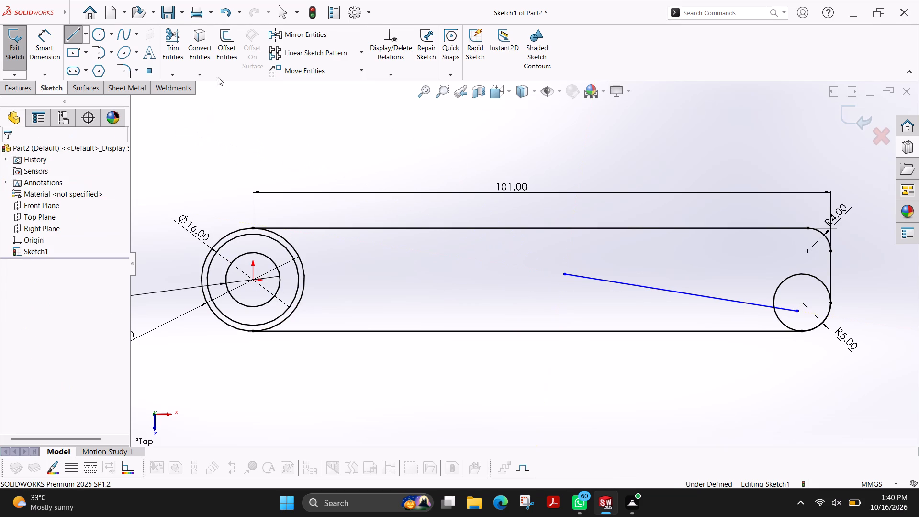
Dimension the angle between the sloped line and the lower horizontal line to 12°.
{"action": "left_click", "coordinate": [51, 52]}
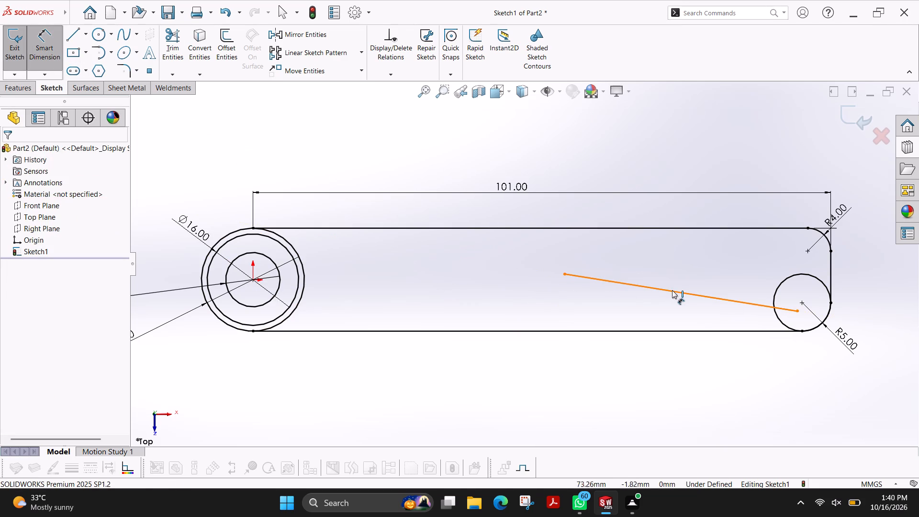
{"action": "left_click", "coordinate": [673, 290]}
{"action": "left_click", "coordinate": [675, 330]}
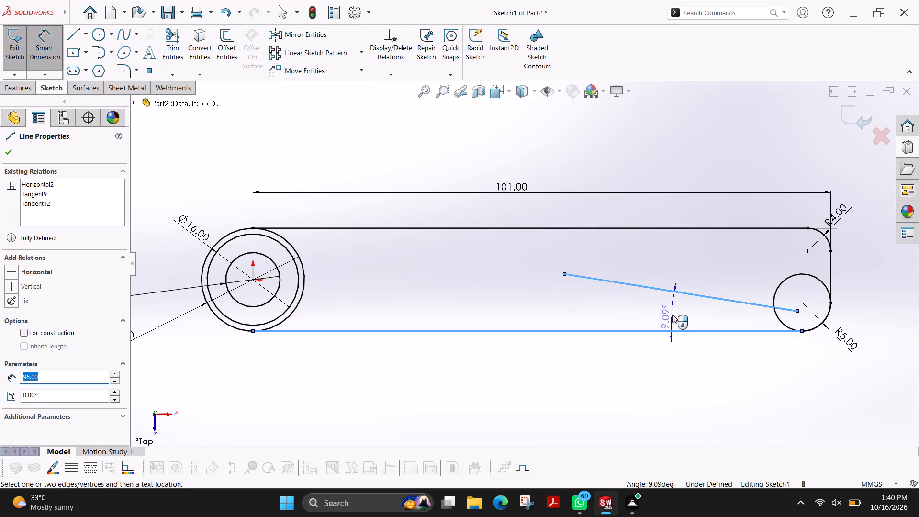
{"action": "left_click", "coordinate": [672, 314]}
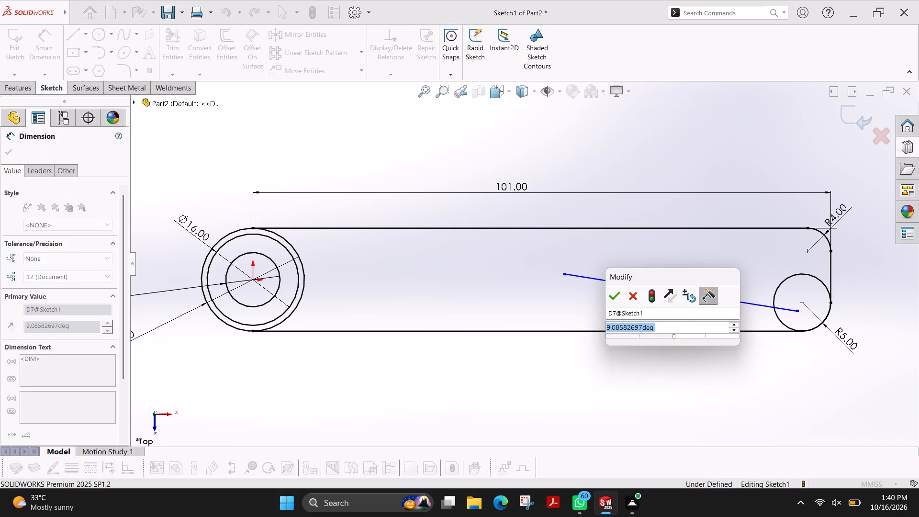
{"action": "type", "text": "12"}
{"action": "key", "text": "Return"}
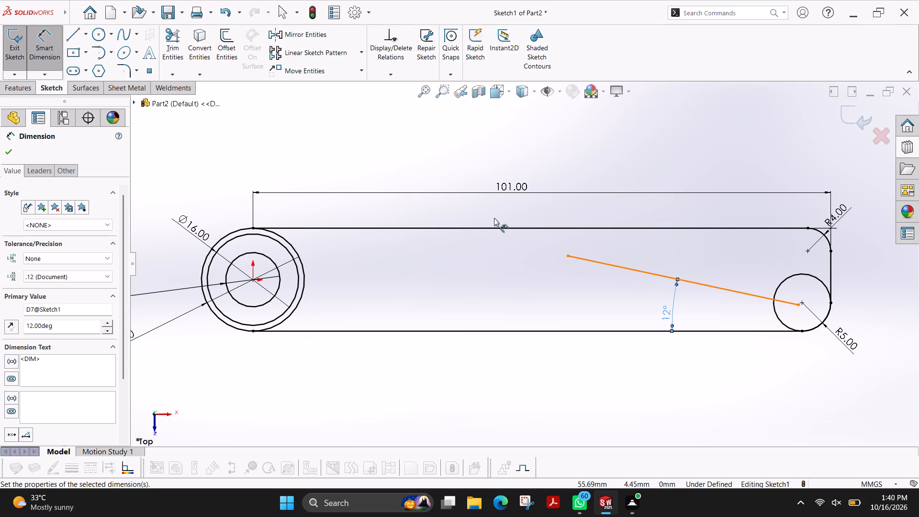
Sketch a circle of about 6.4 mm radius directly below the sloped line's upper end, passing through that endpoint.
{"action": "left_click", "coordinate": [98, 34]}
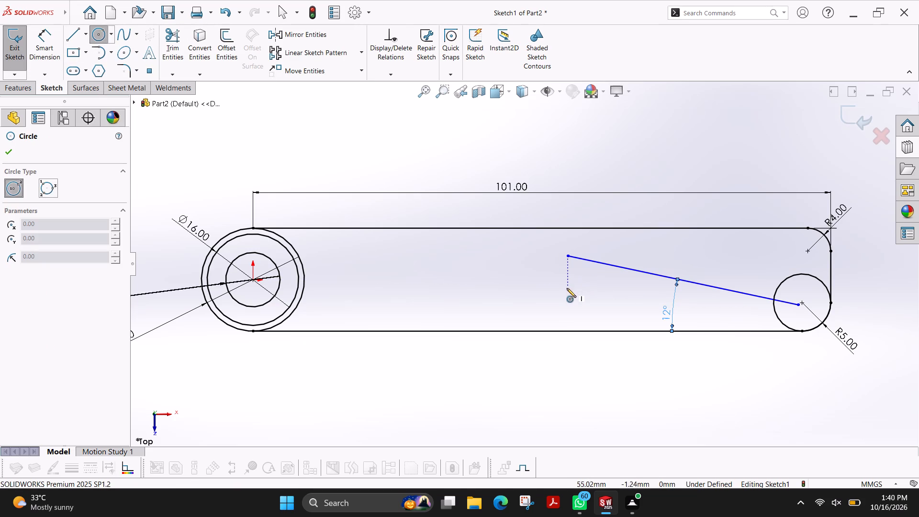
{"action": "left_click", "coordinate": [569, 292]}
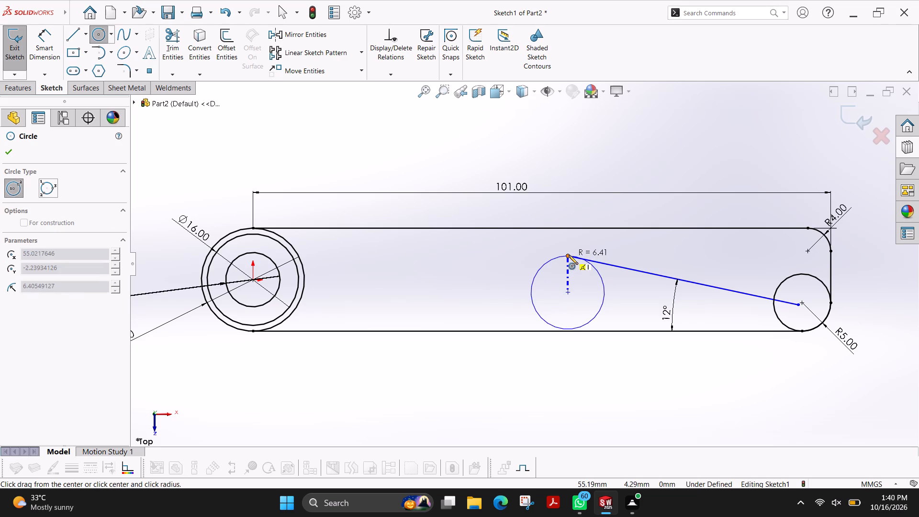
{"action": "left_click", "coordinate": [569, 255]}
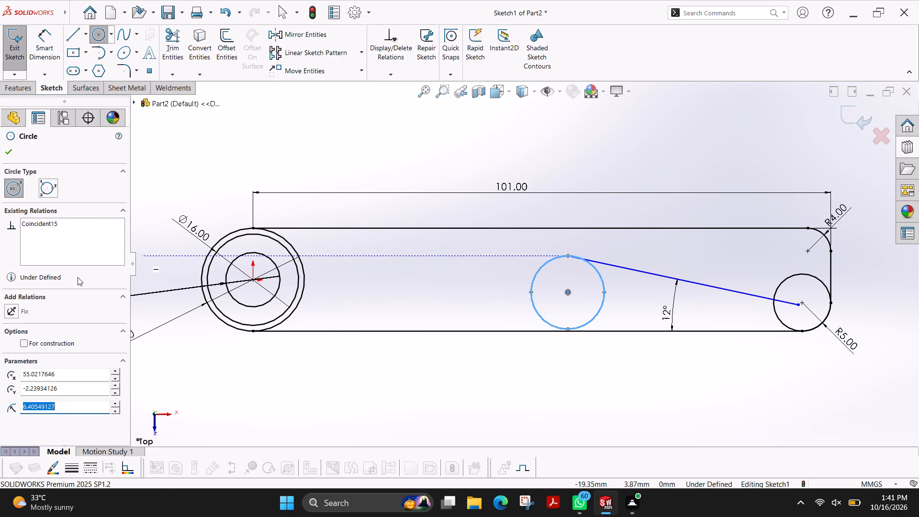
Dimension the diameter of the circle at the sloped line's upper end to 10 mm.
{"action": "left_click", "coordinate": [50, 46]}
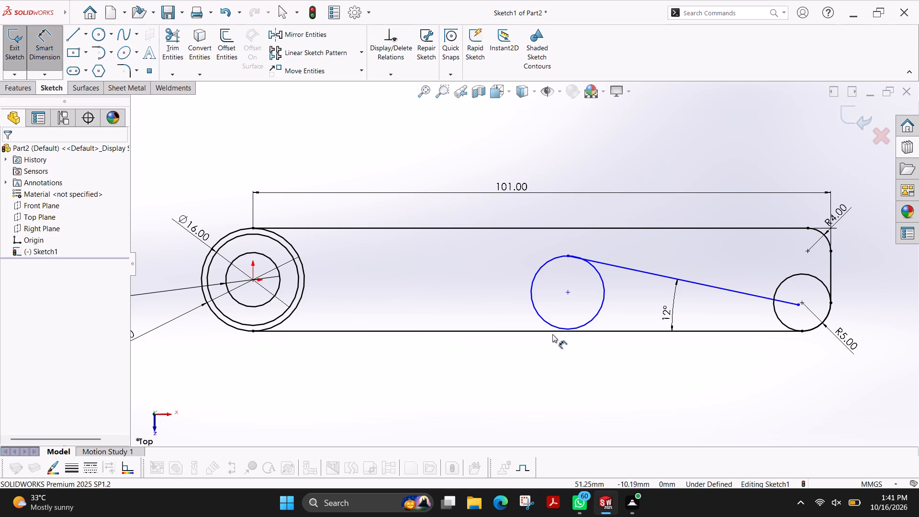
{"action": "left_click", "coordinate": [539, 273]}
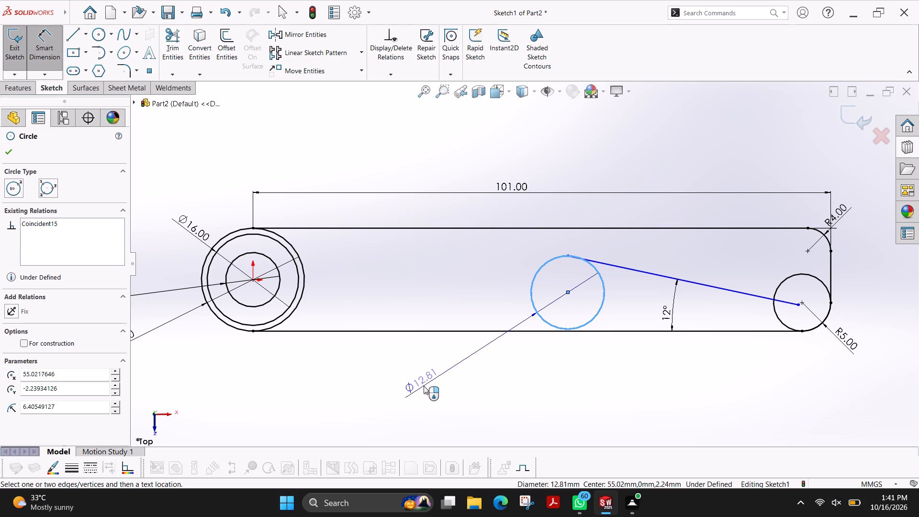
{"action": "left_click", "coordinate": [424, 386]}
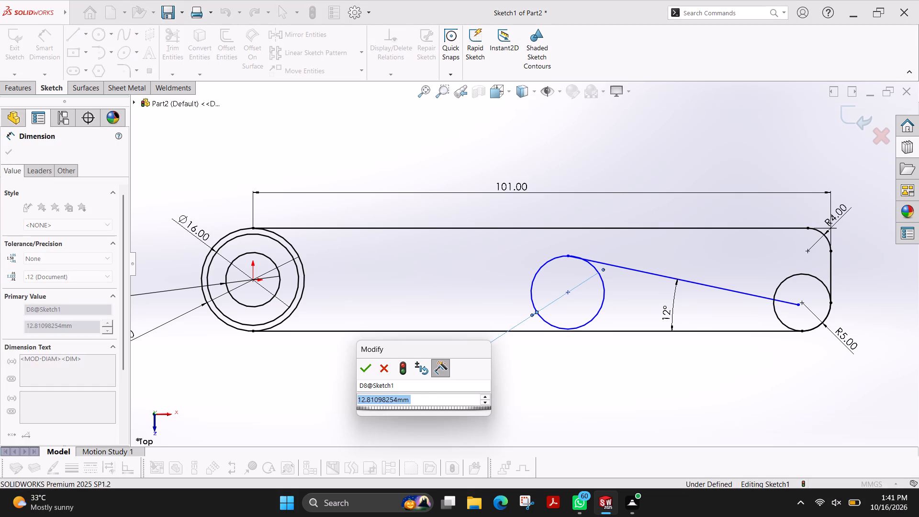
{"action": "type", "text": "10"}
{"action": "key", "text": "Return"}
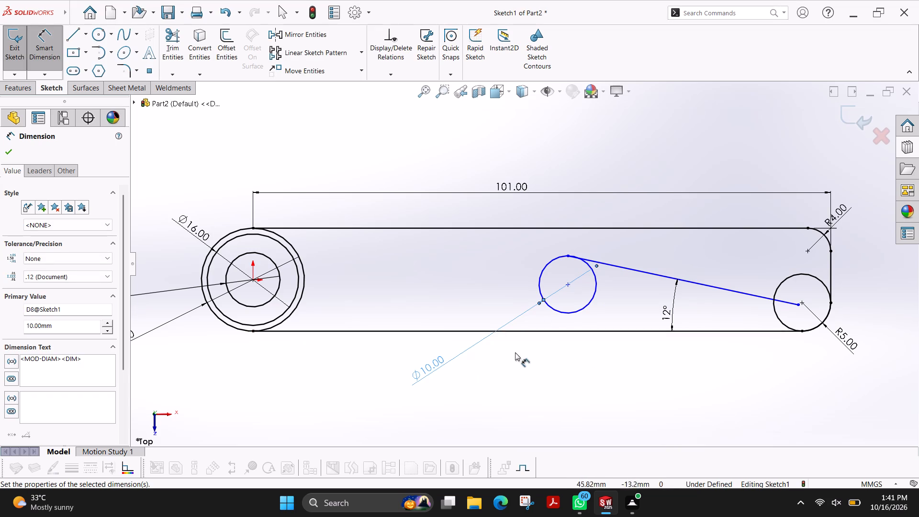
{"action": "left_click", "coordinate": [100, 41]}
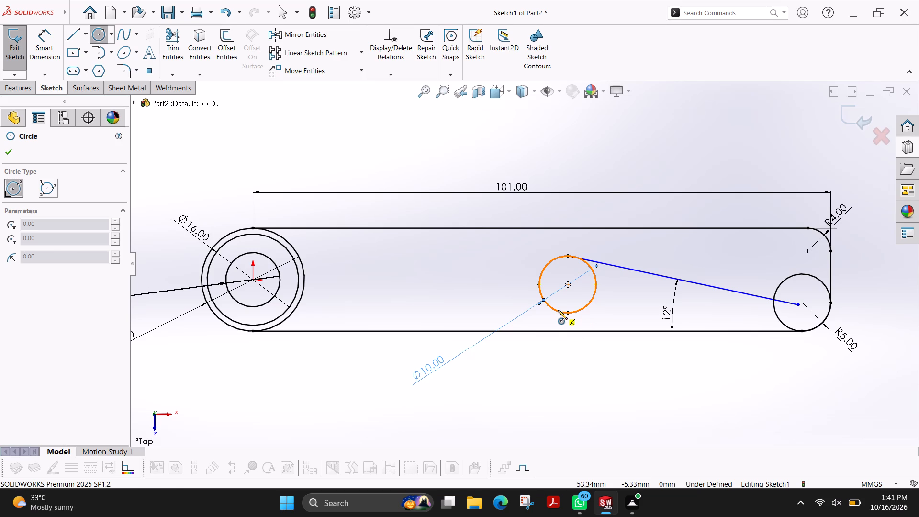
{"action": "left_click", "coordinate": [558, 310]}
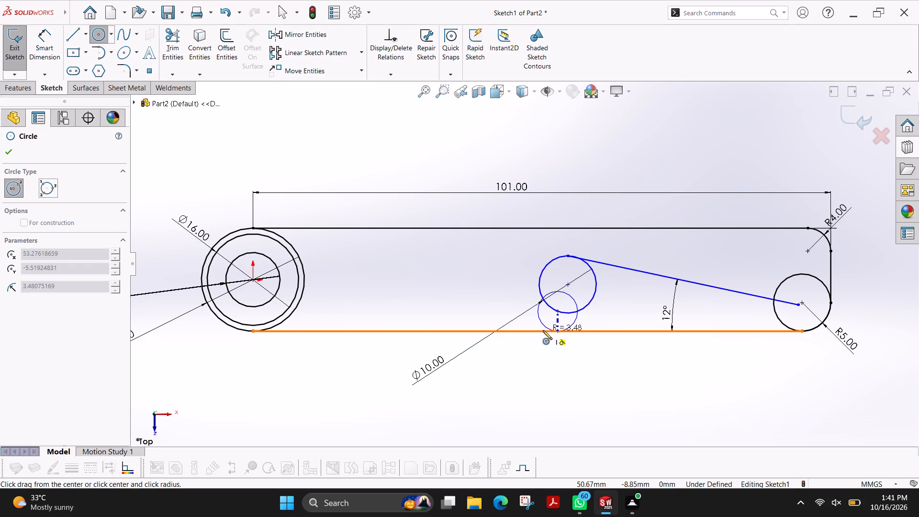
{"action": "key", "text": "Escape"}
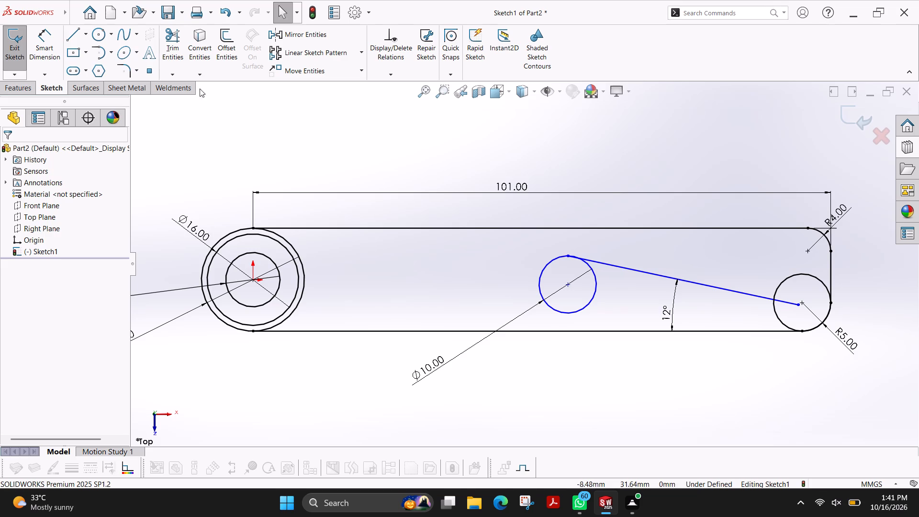
Sketch a perimeter circle of about 3.8 mm radius, tangent to the 10 mm circle and the lower horizontal line.
{"action": "left_click", "coordinate": [110, 39]}
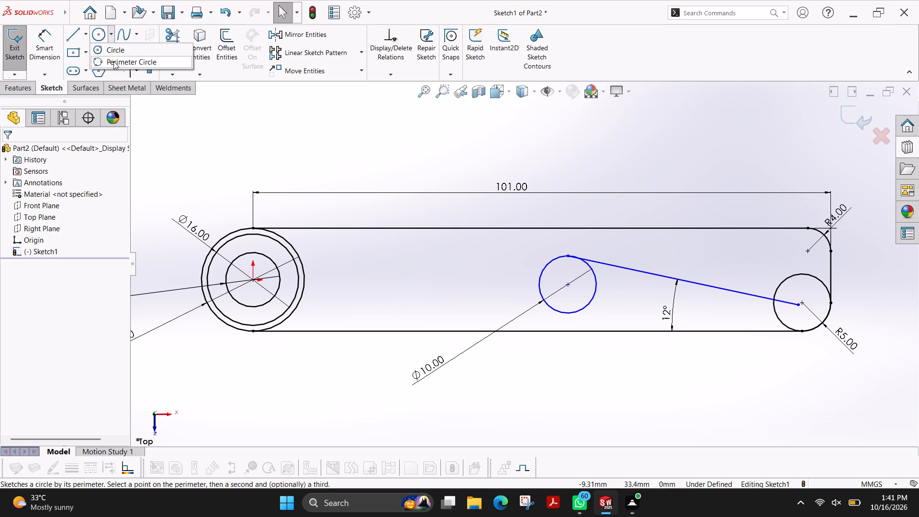
{"action": "left_click", "coordinate": [113, 61]}
{"action": "left_click", "coordinate": [557, 311]}
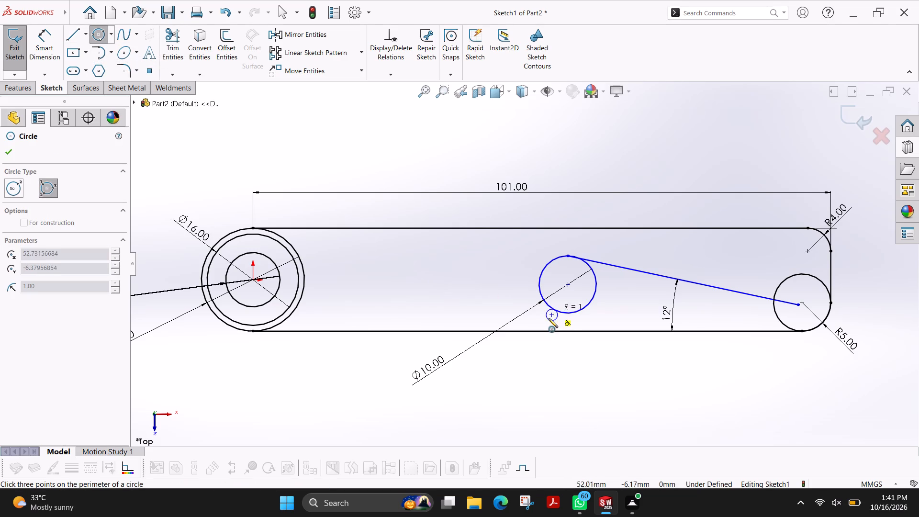
{"action": "left_click", "coordinate": [541, 331]}
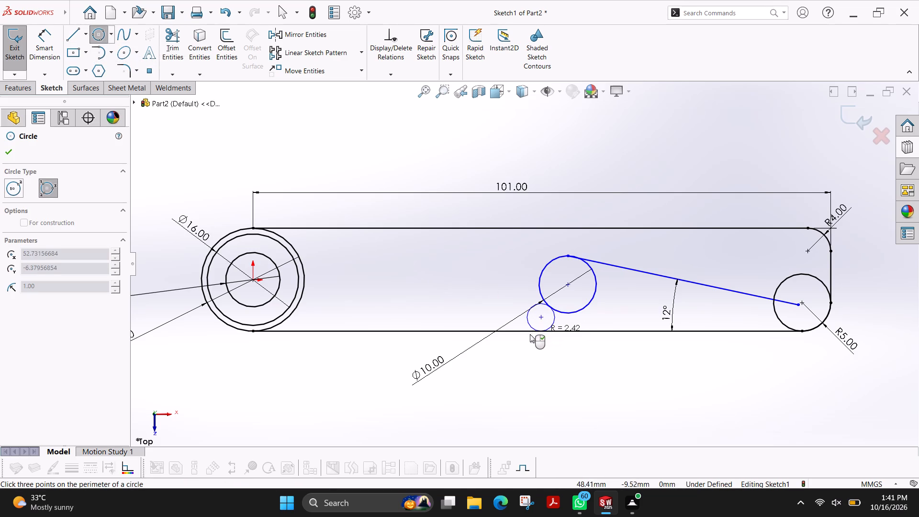
{"action": "left_click", "coordinate": [504, 318]}
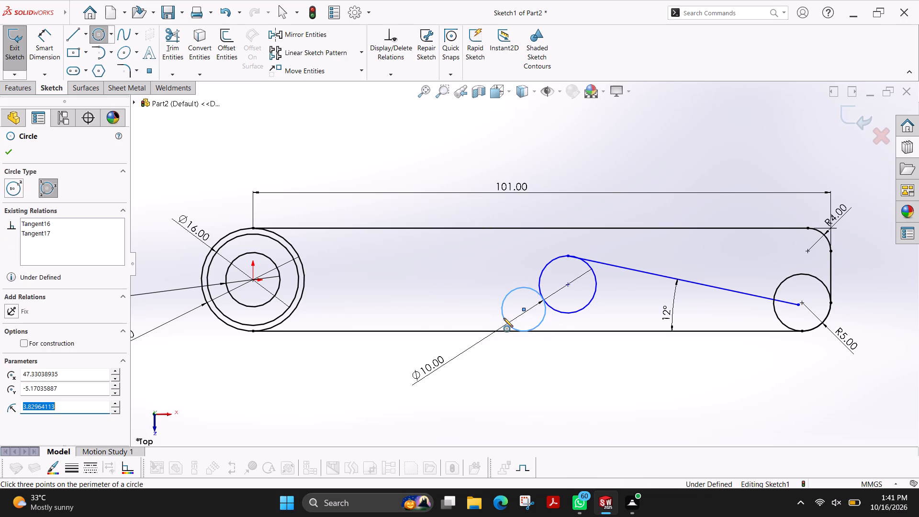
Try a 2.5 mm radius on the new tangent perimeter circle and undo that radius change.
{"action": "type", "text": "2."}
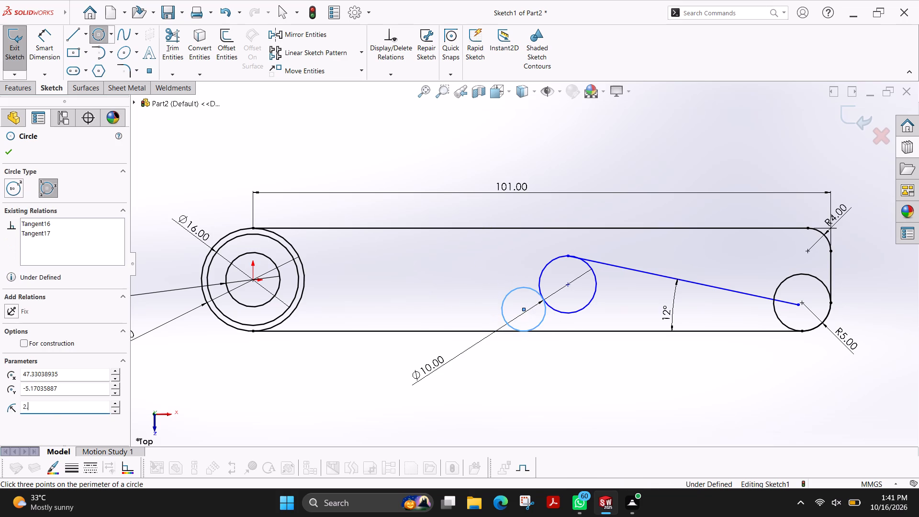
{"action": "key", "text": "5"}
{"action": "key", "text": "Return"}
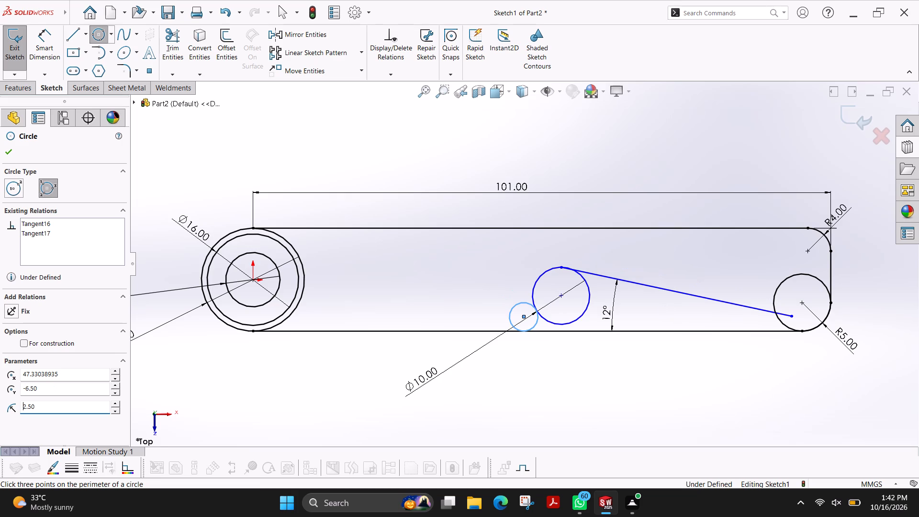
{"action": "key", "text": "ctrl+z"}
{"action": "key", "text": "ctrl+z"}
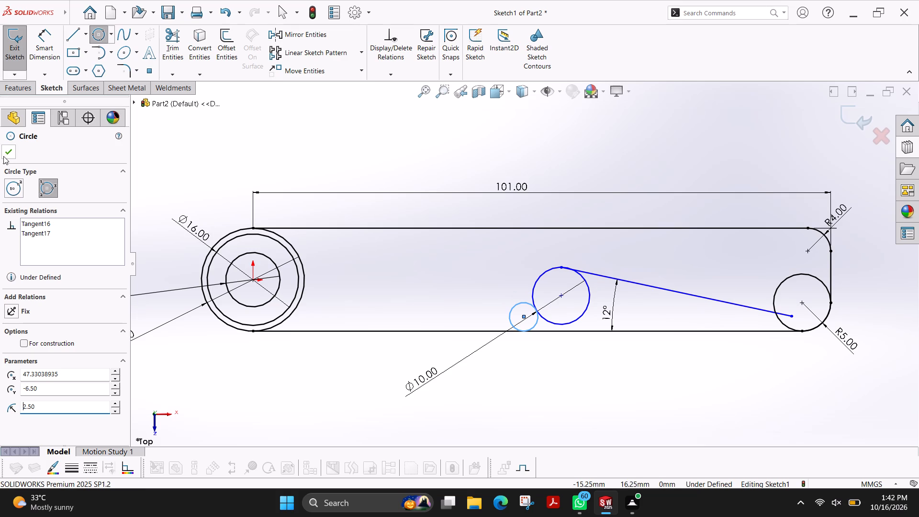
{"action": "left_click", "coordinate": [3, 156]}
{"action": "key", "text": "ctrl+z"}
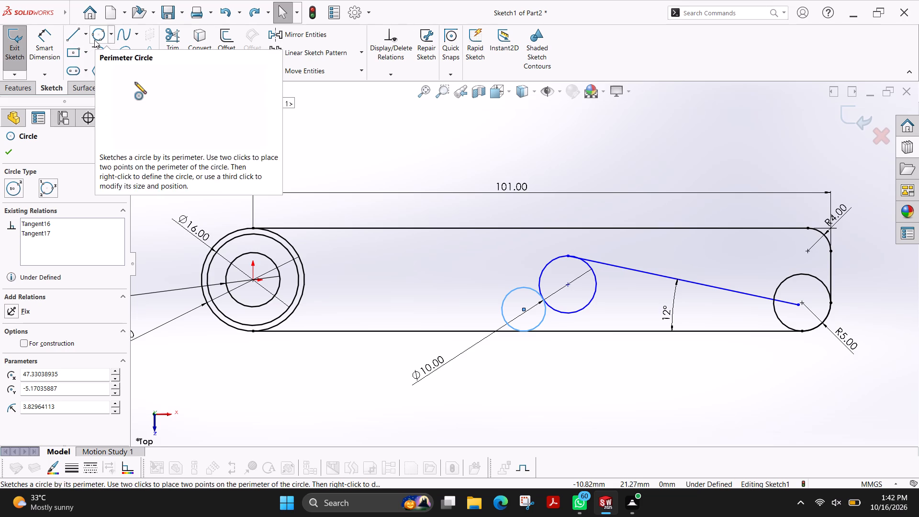
Sketch a perimeter circle of 5 mm radius under the sloped line, tangent to that line and the existing 5 mm radius circle.
{"action": "left_click", "coordinate": [95, 37]}
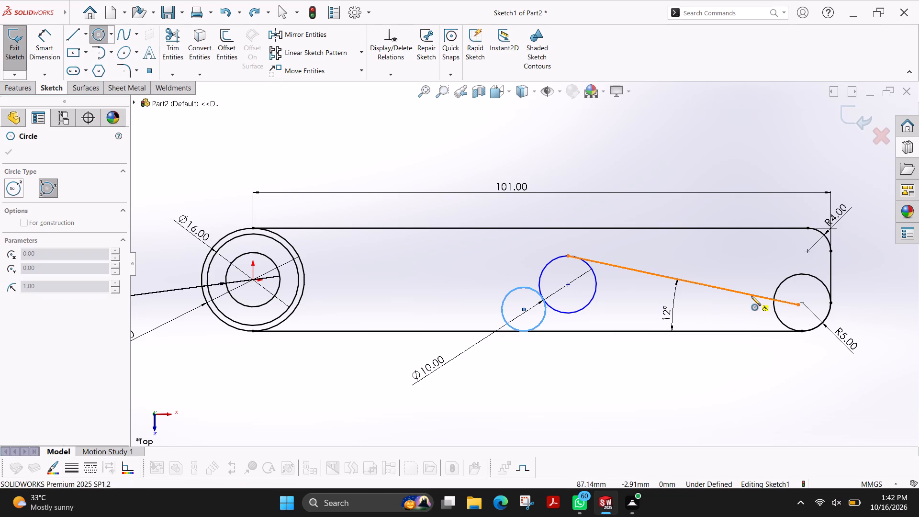
{"action": "left_click", "coordinate": [751, 296]}
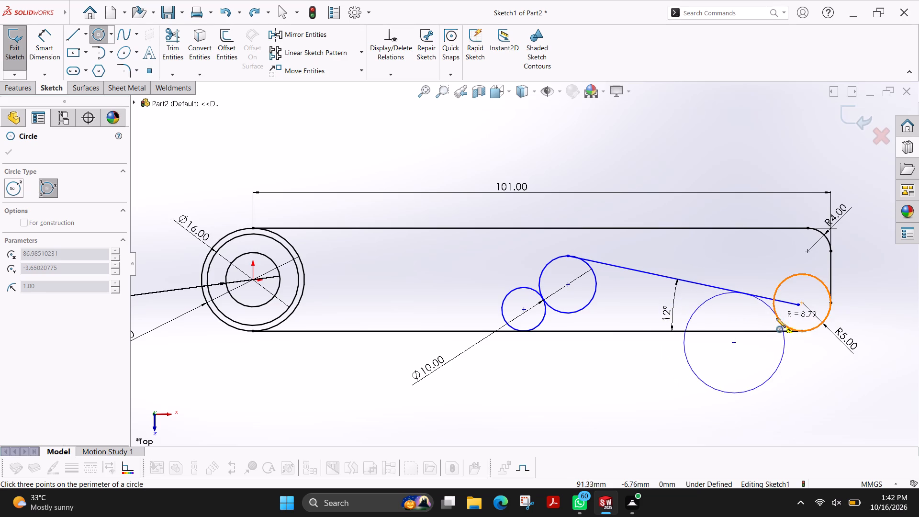
{"action": "left_click", "coordinate": [778, 318]}
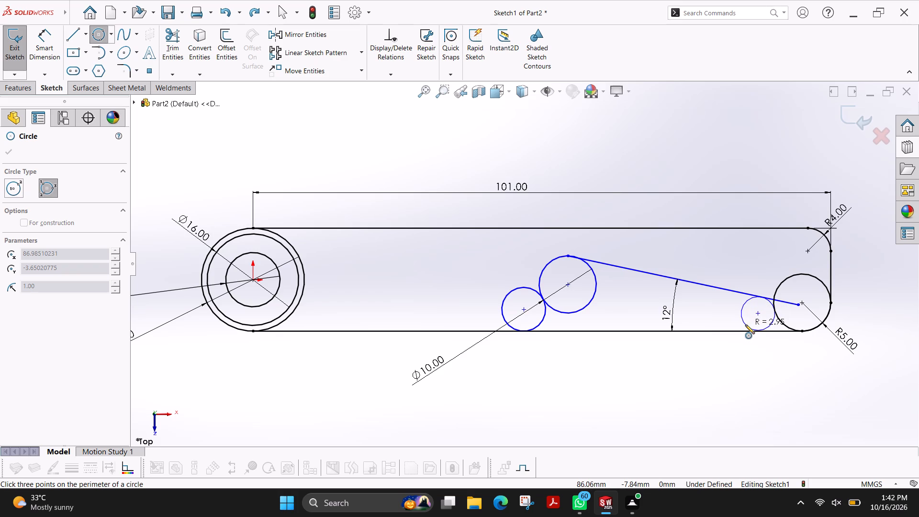
{"action": "left_click", "coordinate": [746, 325]}
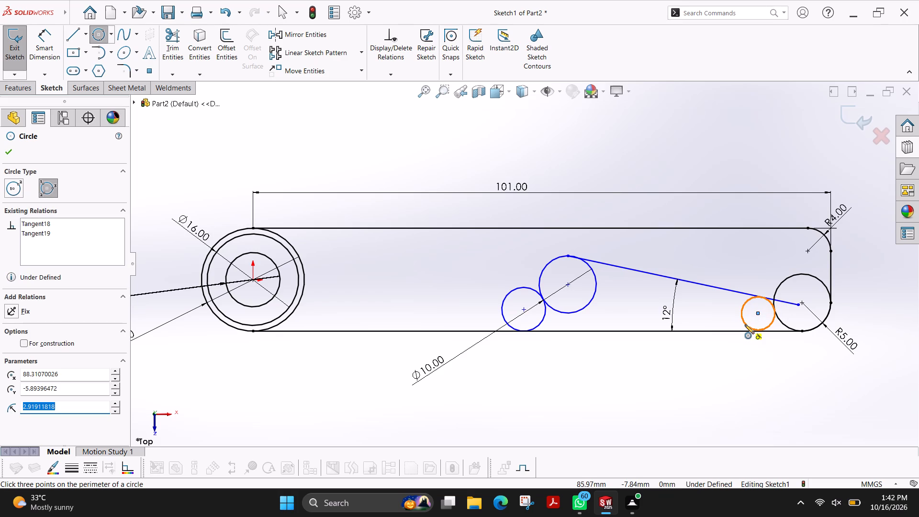
{"action": "key", "text": "5"}
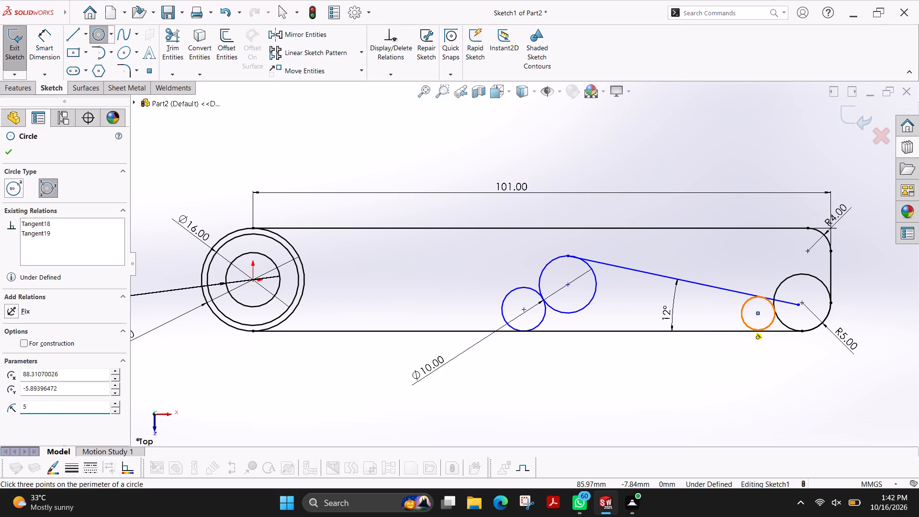
{"action": "key", "text": "Return"}
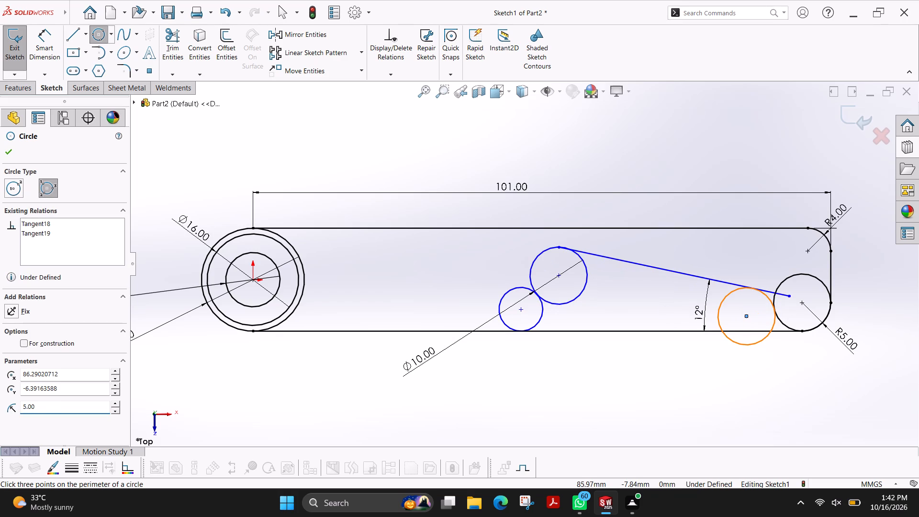
{"action": "key", "text": "Return"}
{"action": "left_click", "coordinate": [9, 159]}
{"action": "left_click", "coordinate": [9, 156]}
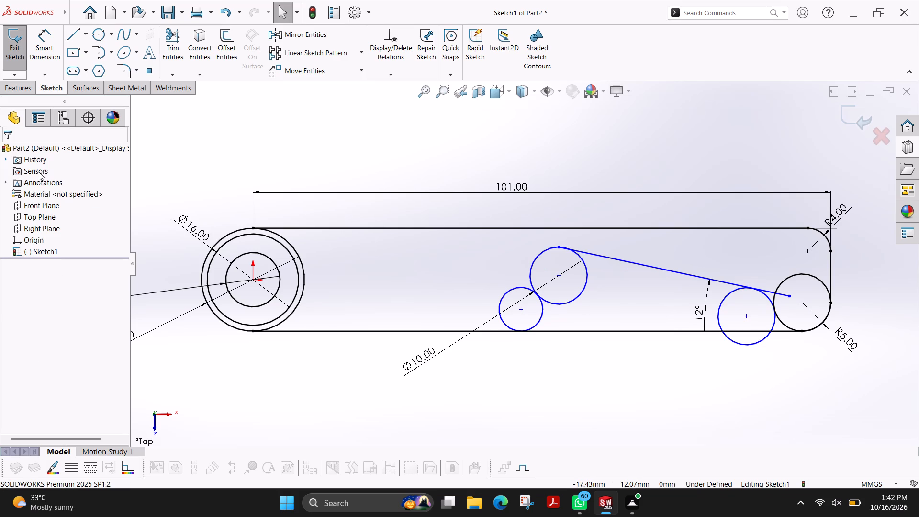
Dimension the diameter of the circle tangent beneath the sloped line as 10 mm.
{"action": "left_click", "coordinate": [52, 37]}
{"action": "left_click", "coordinate": [750, 345]}
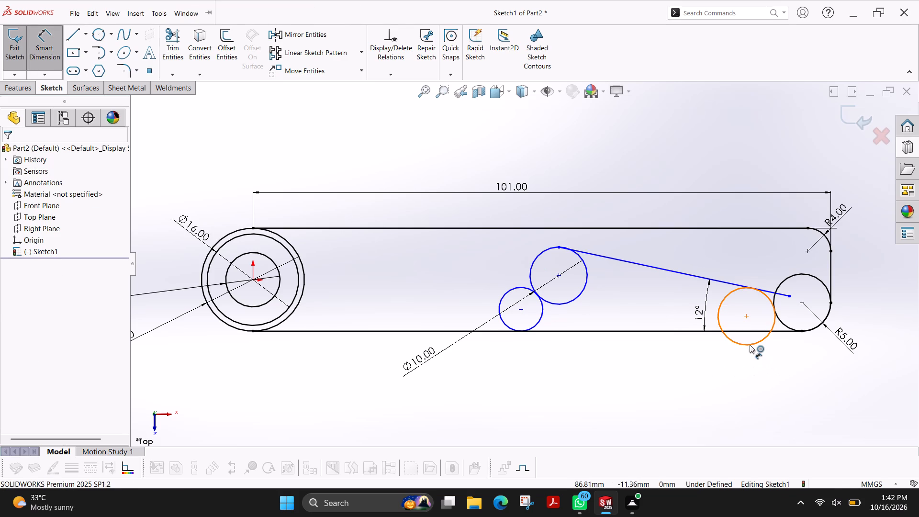
{"action": "left_click", "coordinate": [627, 401]}
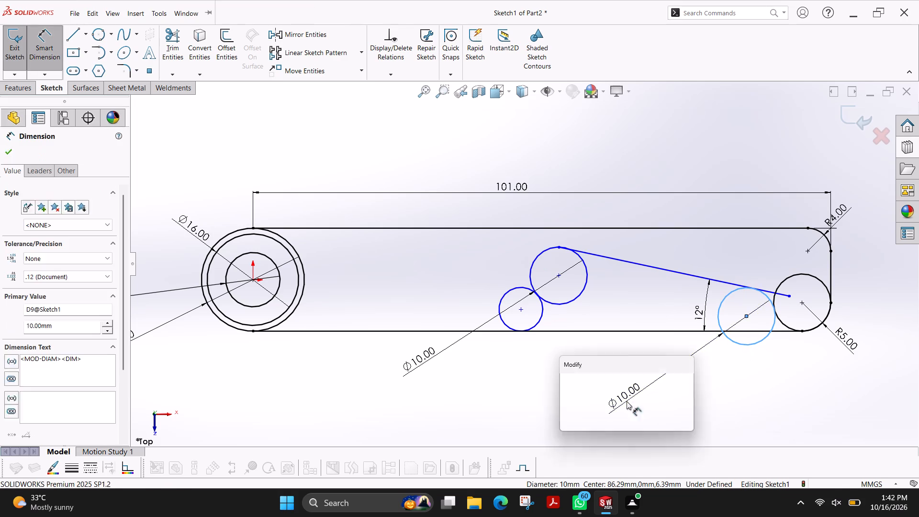
{"action": "key", "text": "Return"}
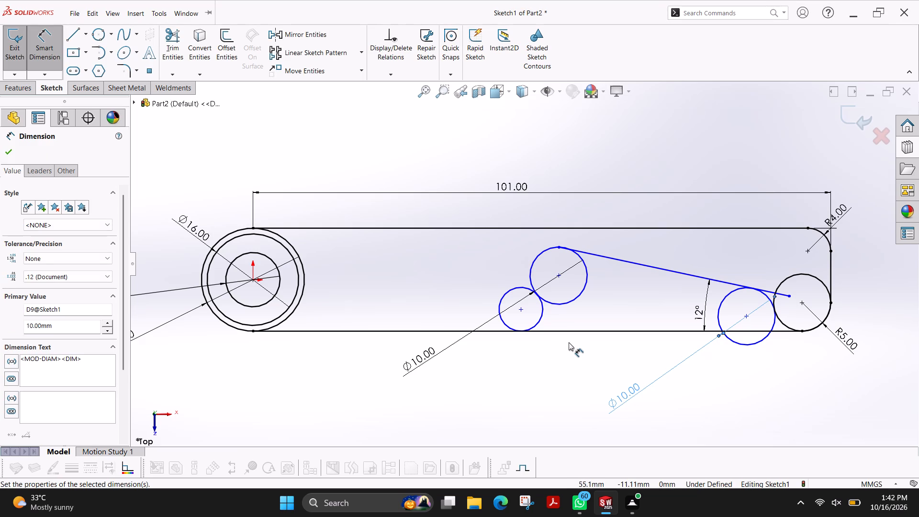
Dimension the horizontal distance between the centres of the two 10 mm diameter circles to 22.5 mm.
{"action": "left_click", "coordinate": [559, 275]}
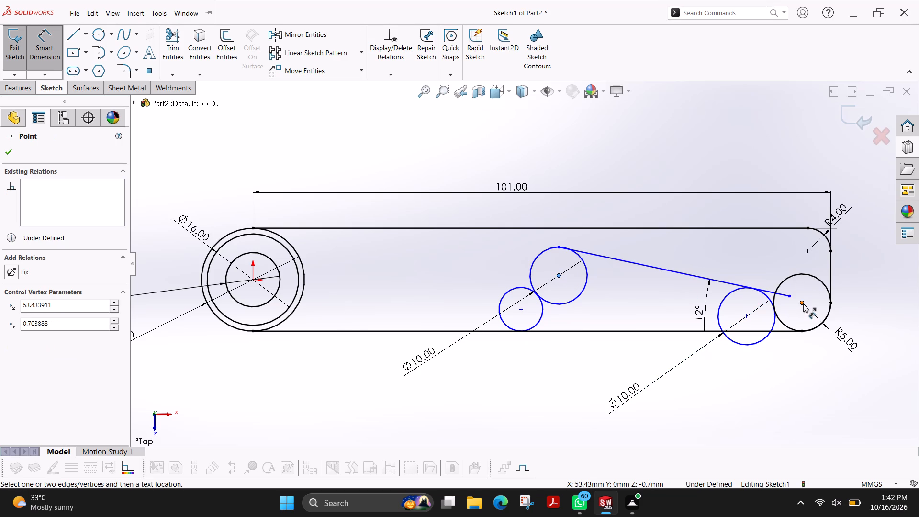
{"action": "left_click", "coordinate": [745, 317]}
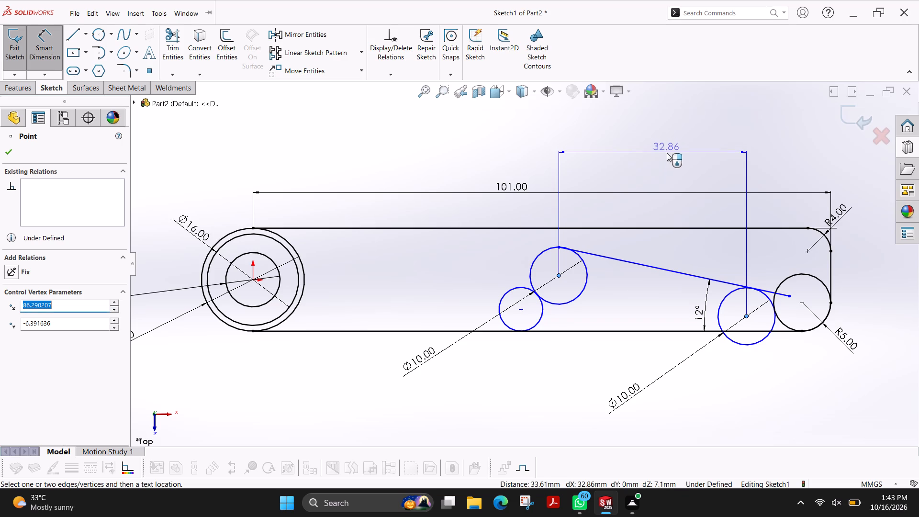
{"action": "left_click", "coordinate": [668, 159]}
{"action": "type", "text": "22.5"}
{"action": "key", "text": "Return"}
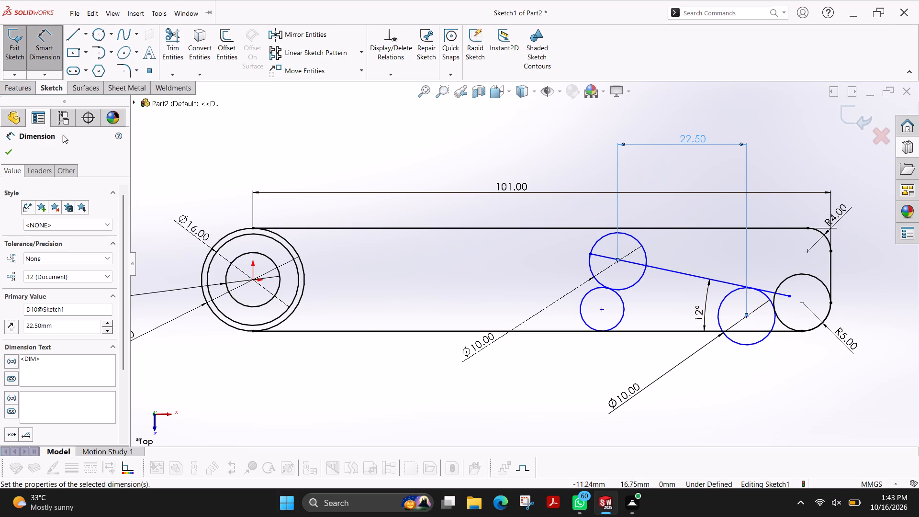
{"action": "key", "text": "Escape"}
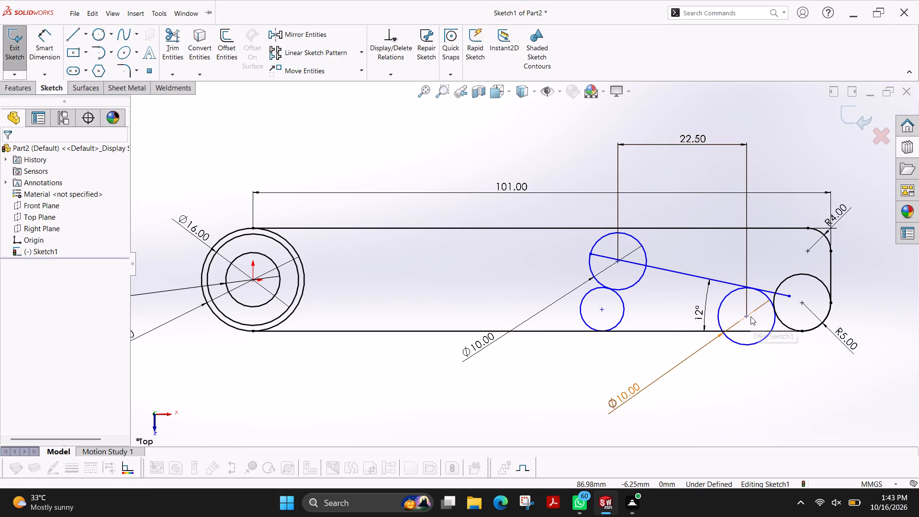
Move the centre of the 10 mm circle beside the R5 circle onto the arm's bottom line, making it coincident.
{"action": "left_click_drag", "start_coordinate": [746, 317], "coordinate": [744, 331]}
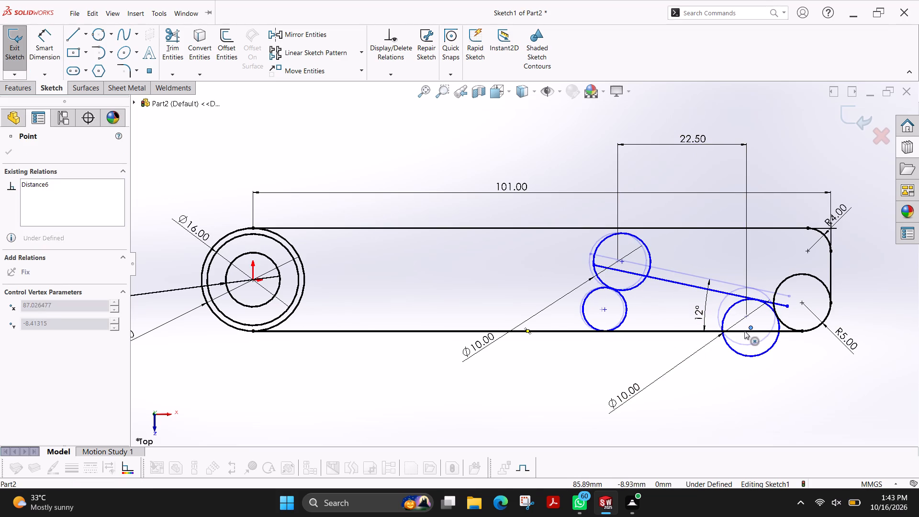
{"action": "left_click_drag", "start_coordinate": [744, 331], "coordinate": [744, 334]}
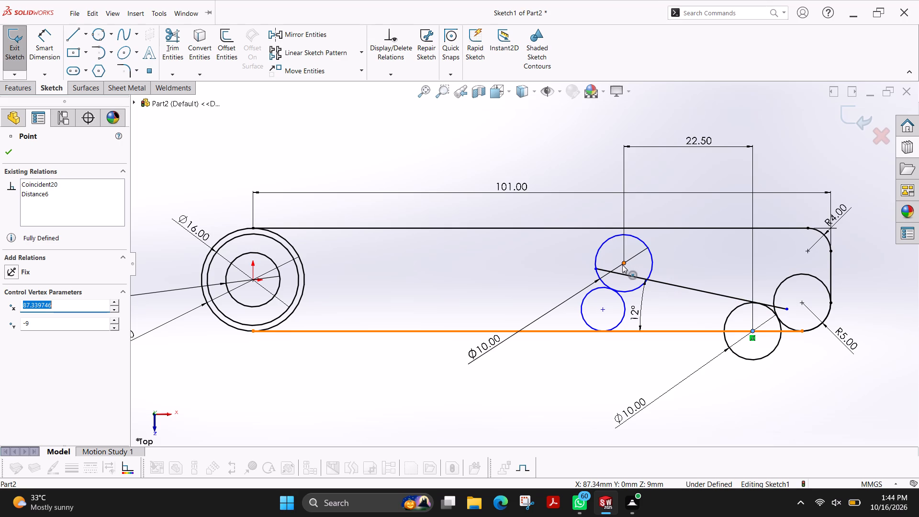
Move the centre of the upper 10 mm circle onto the 12° sloped line, making it coincident.
{"action": "left_click_drag", "start_coordinate": [622, 265], "coordinate": [621, 276]}
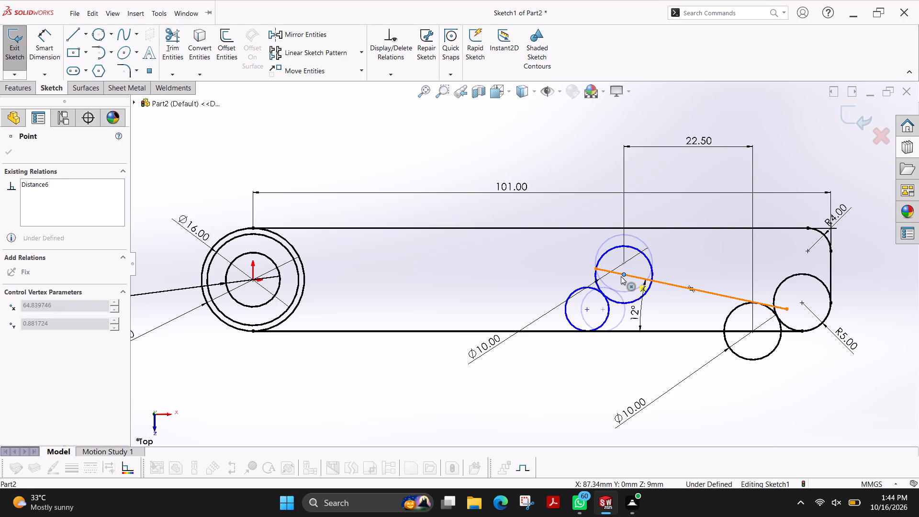
{"action": "left_click_drag", "start_coordinate": [621, 276], "coordinate": [620, 277]}
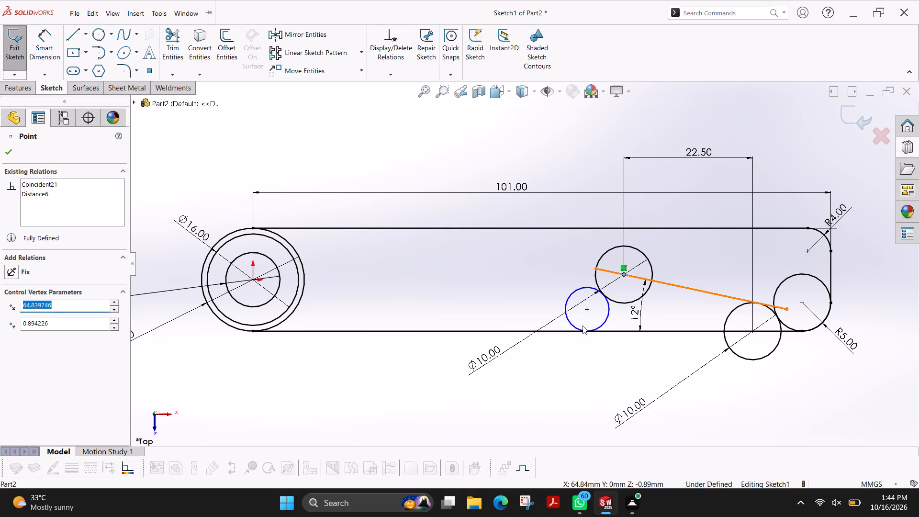
{"action": "key", "text": "Escape"}
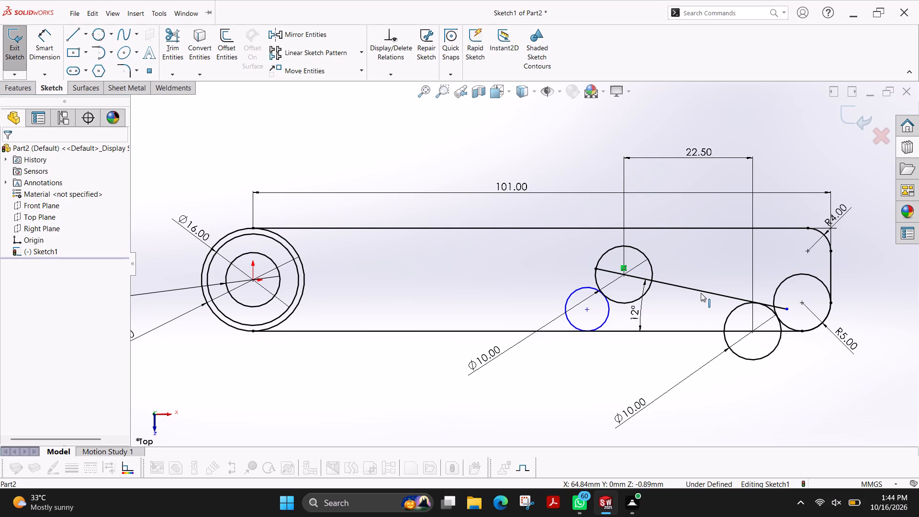
Delete the 12° sloped line along with its angle dimension.
{"action": "left_click", "coordinate": [702, 291]}
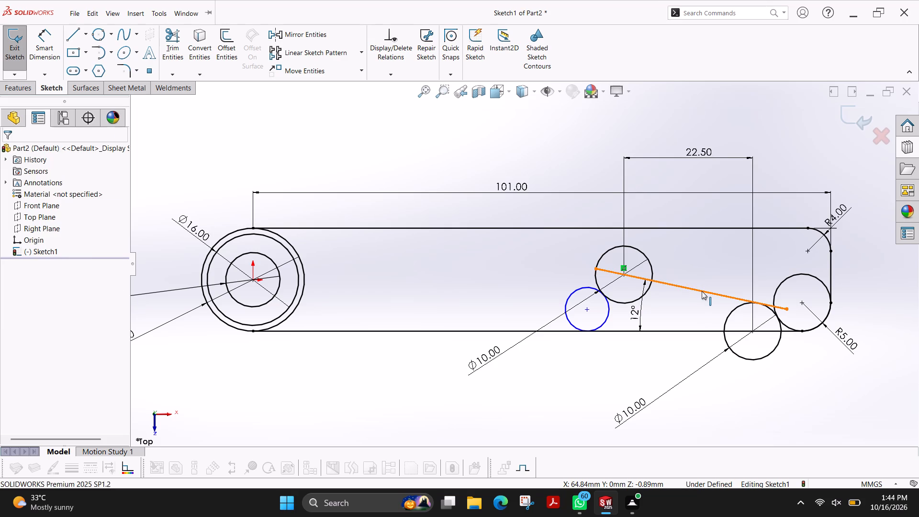
{"action": "key", "text": "Delete"}
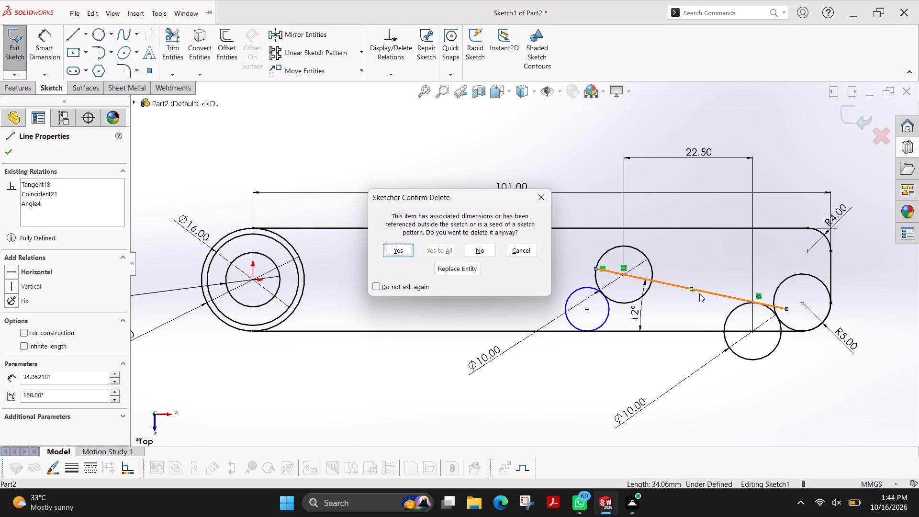
{"action": "left_click", "coordinate": [396, 252]}
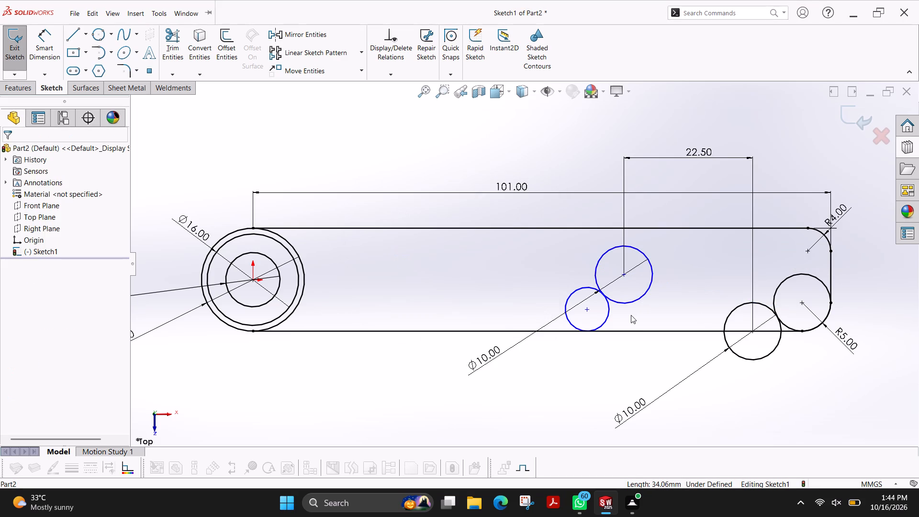
{"action": "left_click", "coordinate": [631, 315]}
{"action": "key", "text": "ctrl+z"}
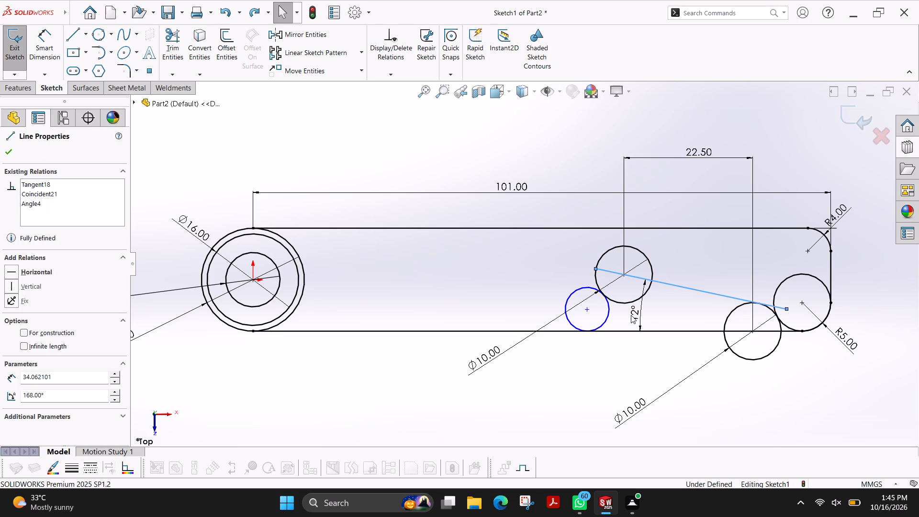
{"action": "key", "text": "ctrl+y"}
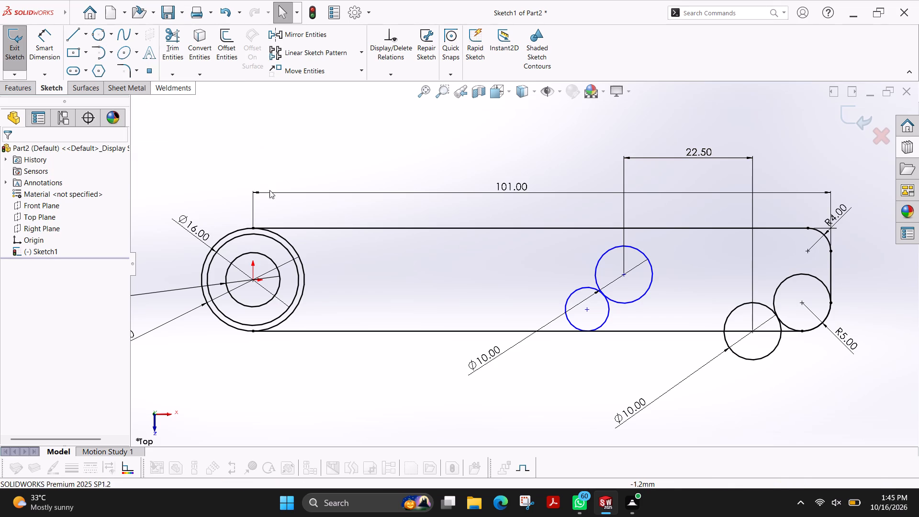
Dimension the small circle tangent to the upper 10 mm circle and the arm's bottom line to 5 mm diameter.
{"action": "left_click", "coordinate": [76, 33]}
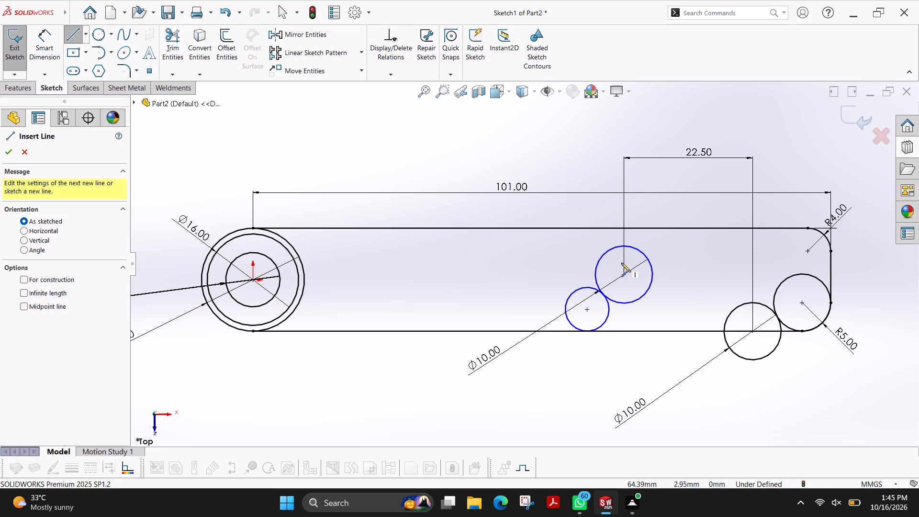
{"action": "left_click", "coordinate": [58, 43]}
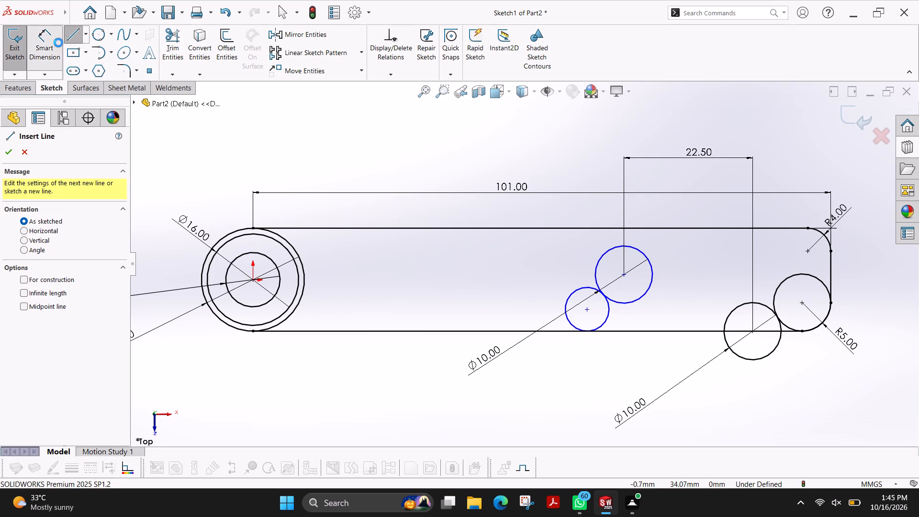
{"action": "left_click", "coordinate": [607, 316]}
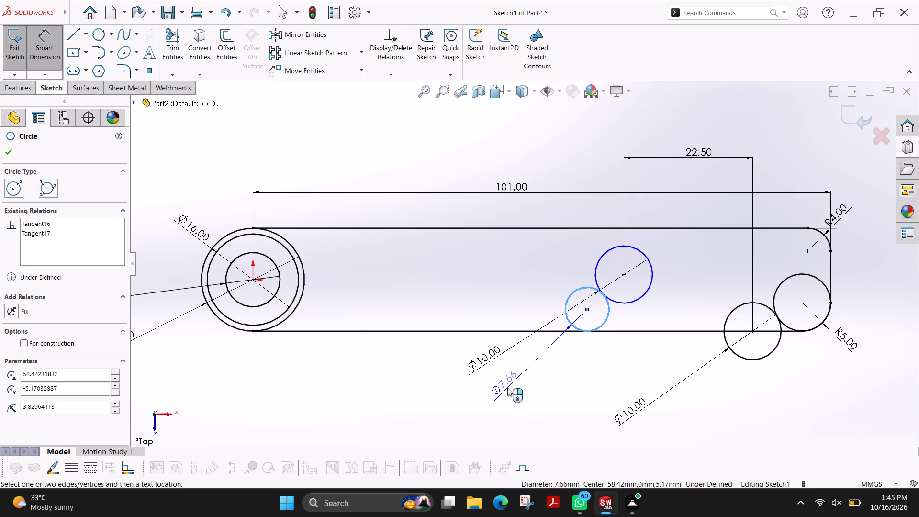
{"action": "left_click", "coordinate": [507, 388]}
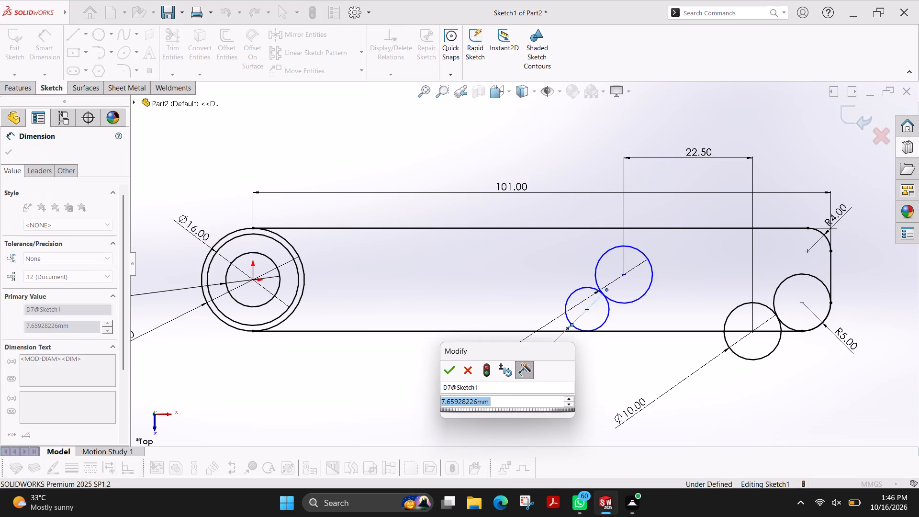
{"action": "key", "text": "5"}
{"action": "key", "text": "Return"}
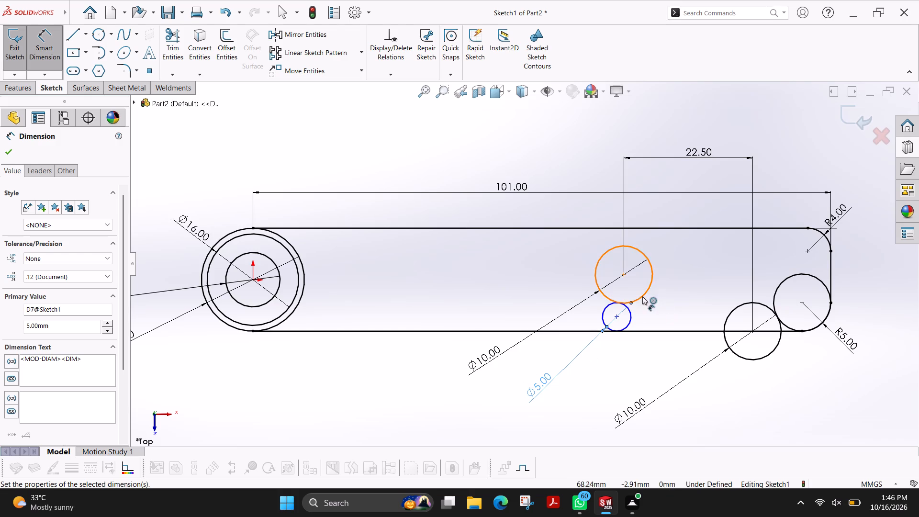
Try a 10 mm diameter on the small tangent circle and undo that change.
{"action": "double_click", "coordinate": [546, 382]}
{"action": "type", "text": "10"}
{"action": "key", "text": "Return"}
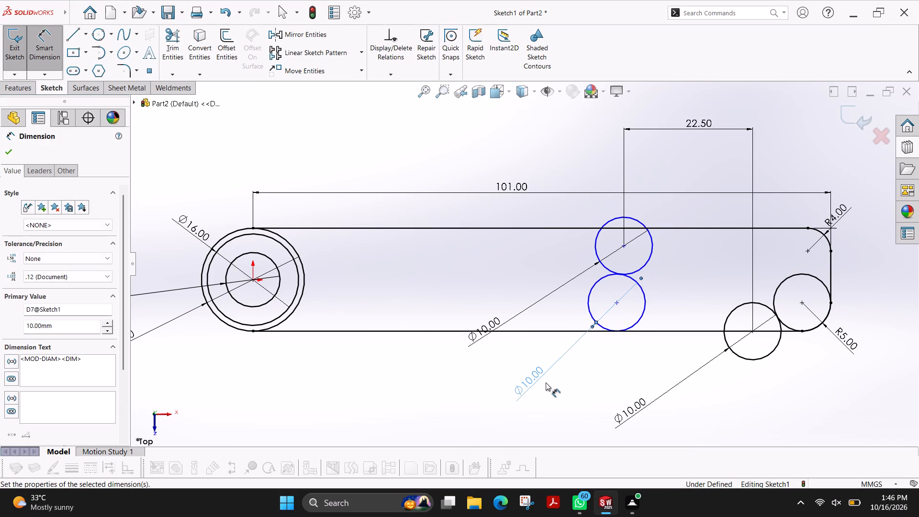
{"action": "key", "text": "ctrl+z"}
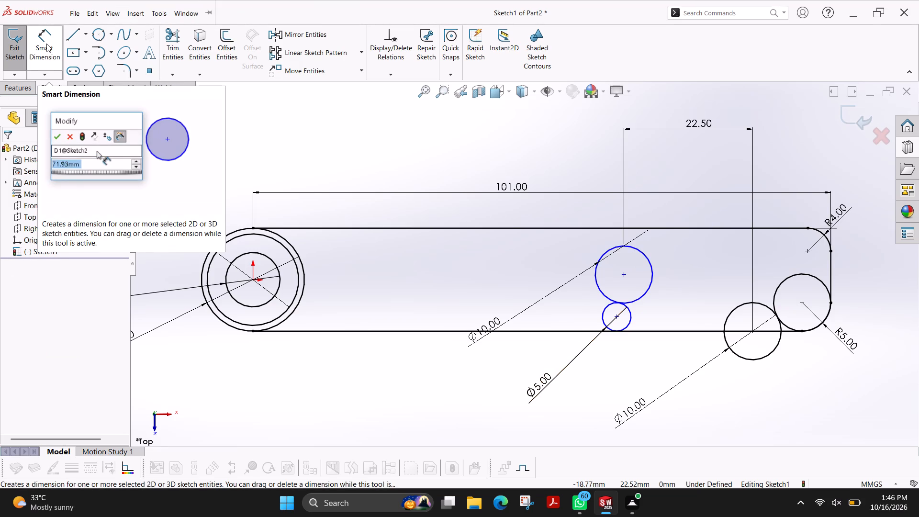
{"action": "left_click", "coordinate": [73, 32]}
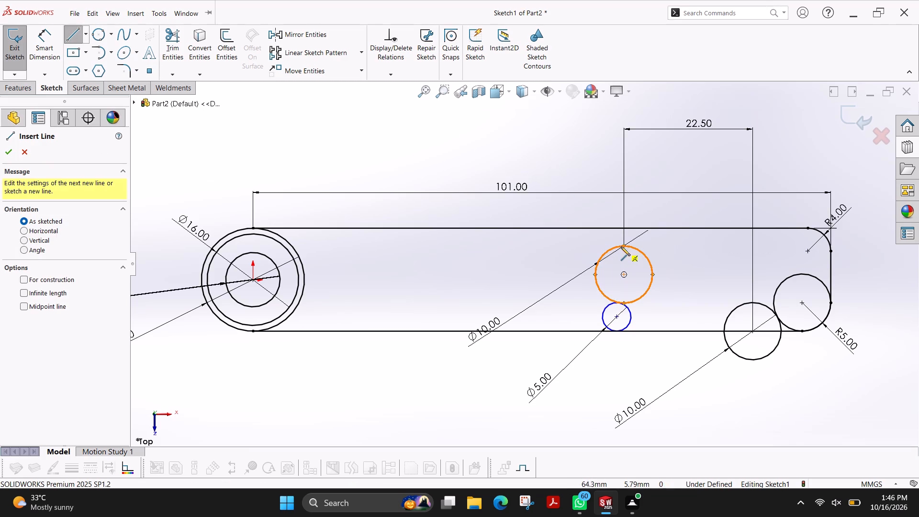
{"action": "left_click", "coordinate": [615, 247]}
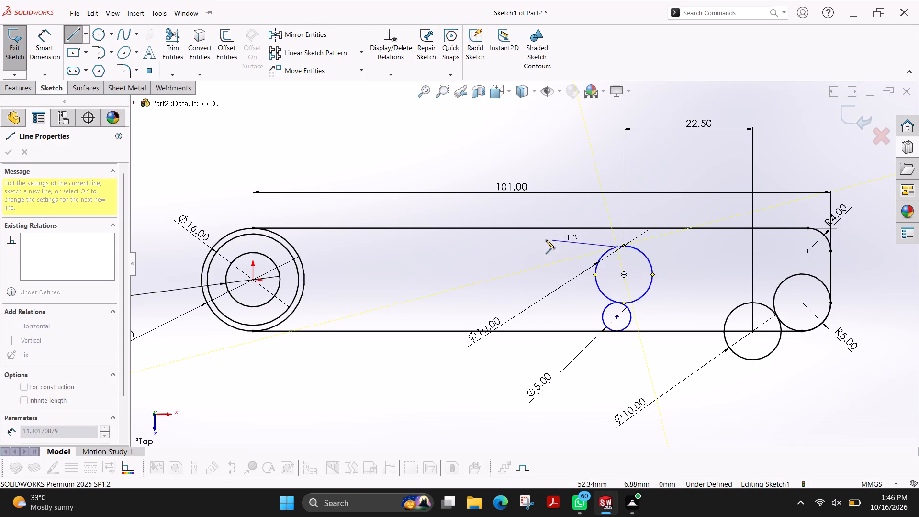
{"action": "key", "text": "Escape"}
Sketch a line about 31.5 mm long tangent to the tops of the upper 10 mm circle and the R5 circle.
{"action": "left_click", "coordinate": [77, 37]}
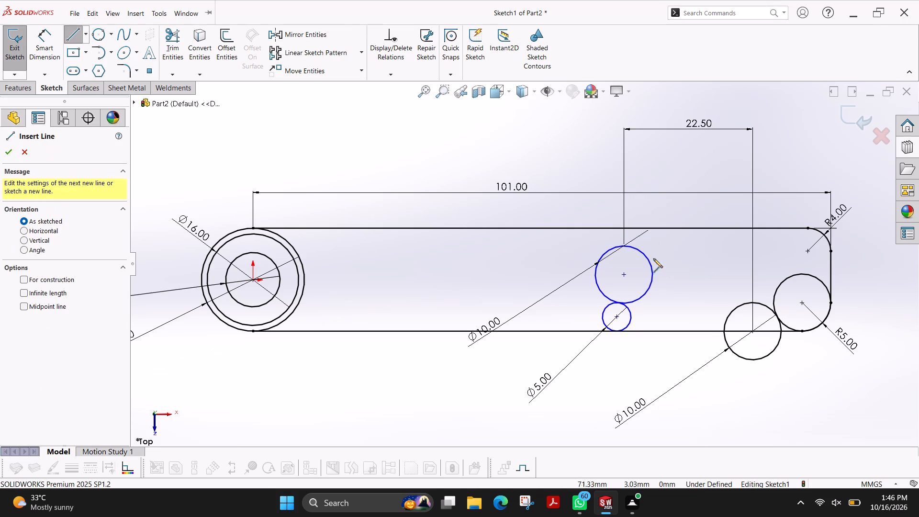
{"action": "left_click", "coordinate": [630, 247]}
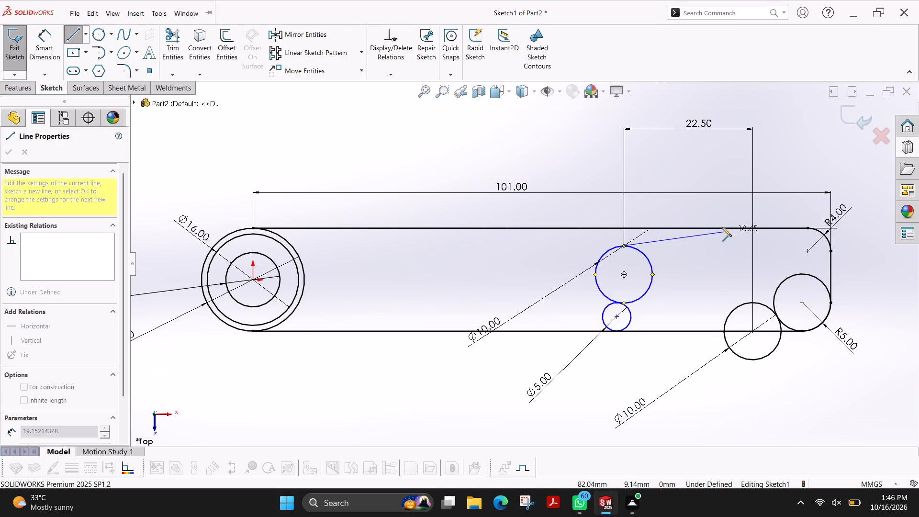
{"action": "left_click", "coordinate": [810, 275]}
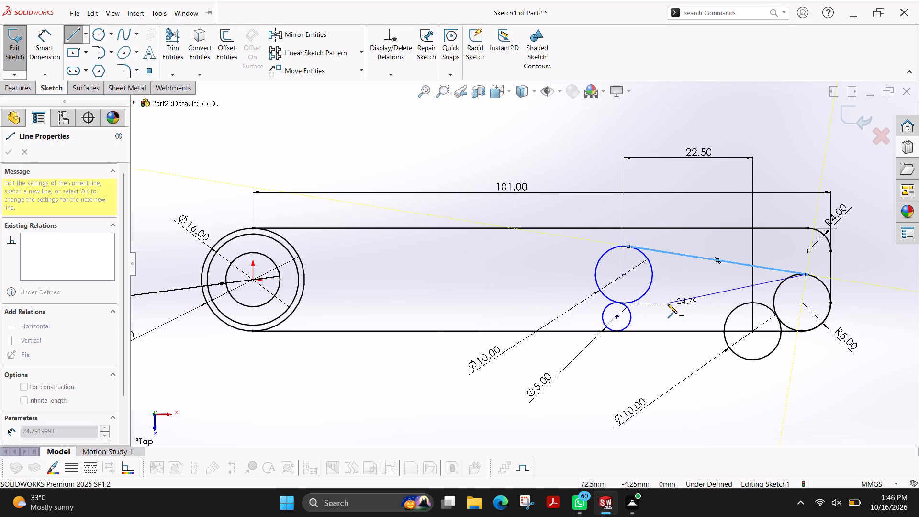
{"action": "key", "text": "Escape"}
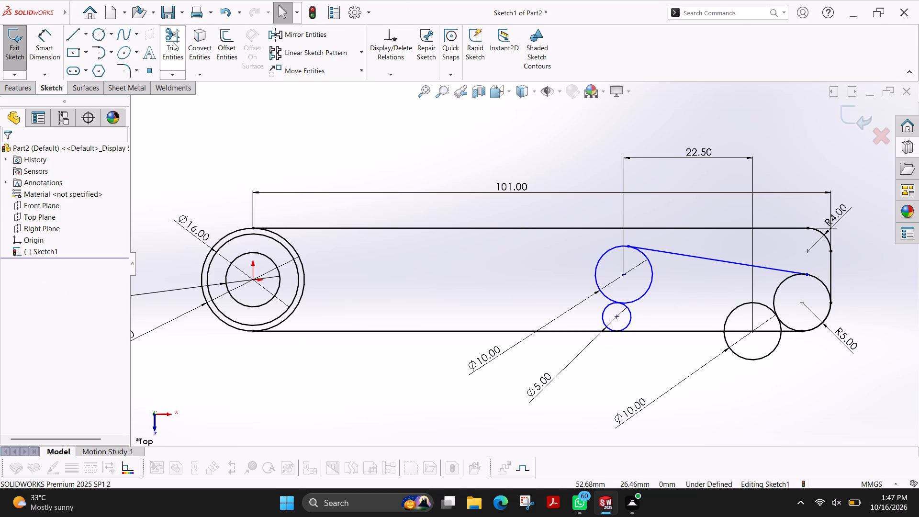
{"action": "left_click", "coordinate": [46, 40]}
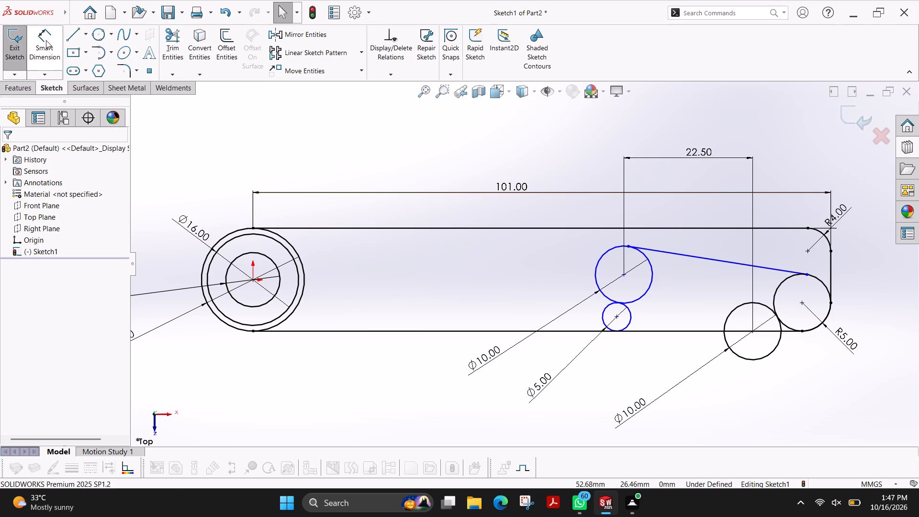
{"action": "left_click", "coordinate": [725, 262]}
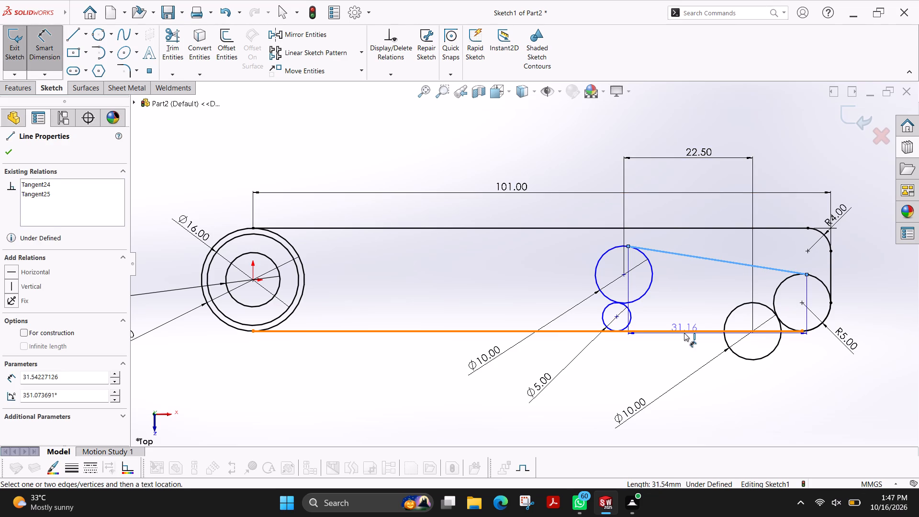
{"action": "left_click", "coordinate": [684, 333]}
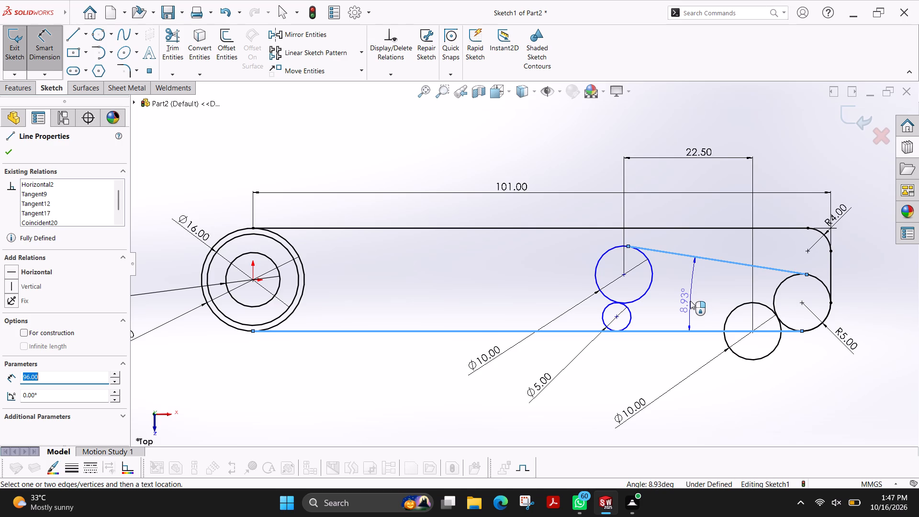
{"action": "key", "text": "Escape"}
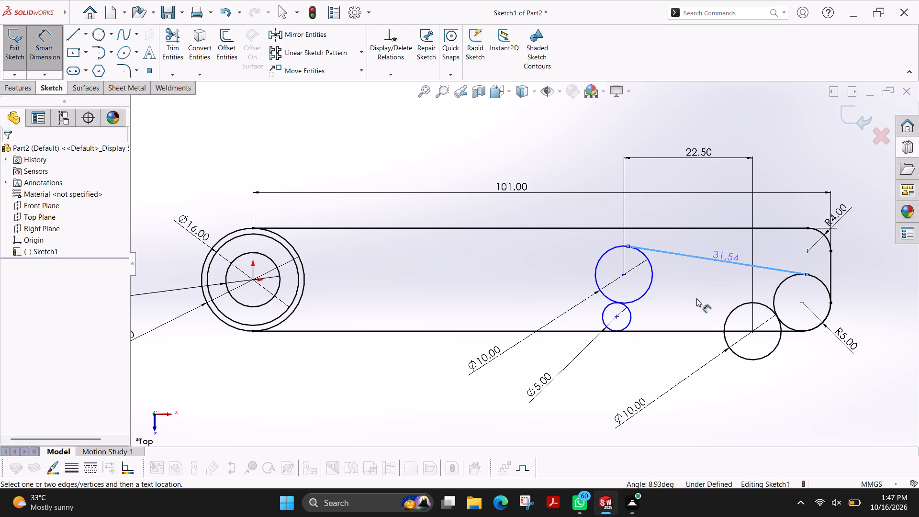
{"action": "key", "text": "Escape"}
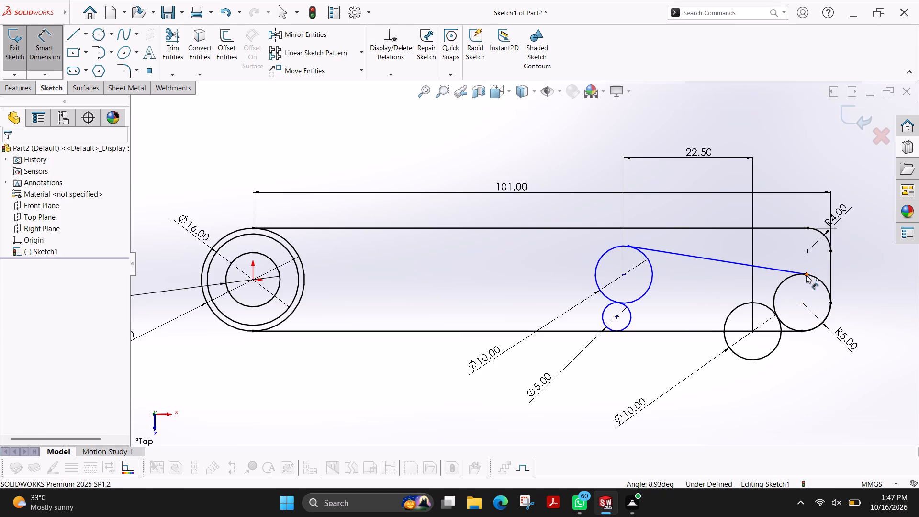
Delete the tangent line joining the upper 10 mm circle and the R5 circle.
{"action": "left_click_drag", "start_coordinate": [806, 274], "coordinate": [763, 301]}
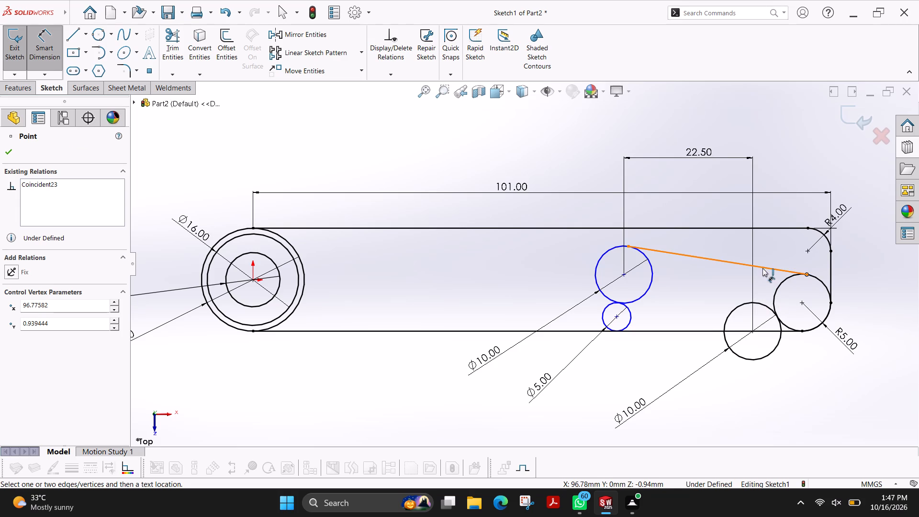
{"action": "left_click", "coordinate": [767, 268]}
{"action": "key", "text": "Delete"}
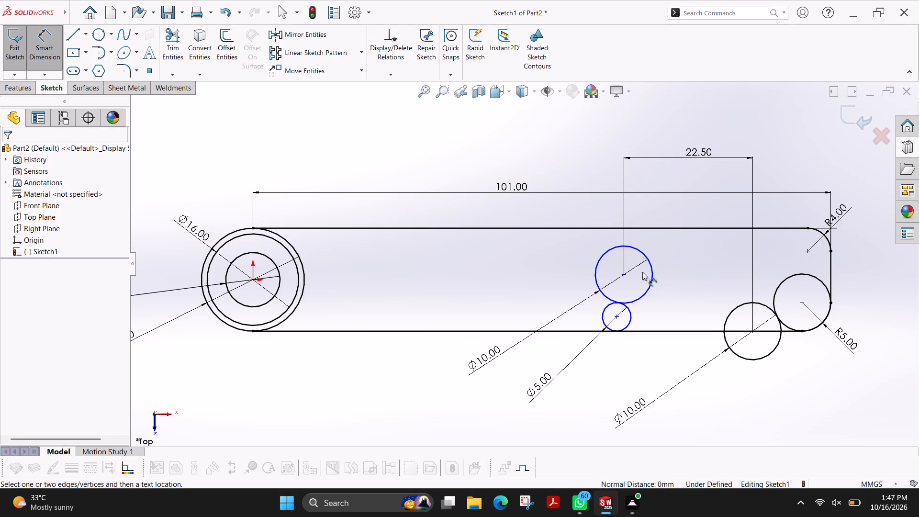
Sketch a line about 24.6 mm long tangent to the tops of the upper 10 mm circle and the 10 mm circle centred on the bottom line.
{"action": "left_click", "coordinate": [77, 29]}
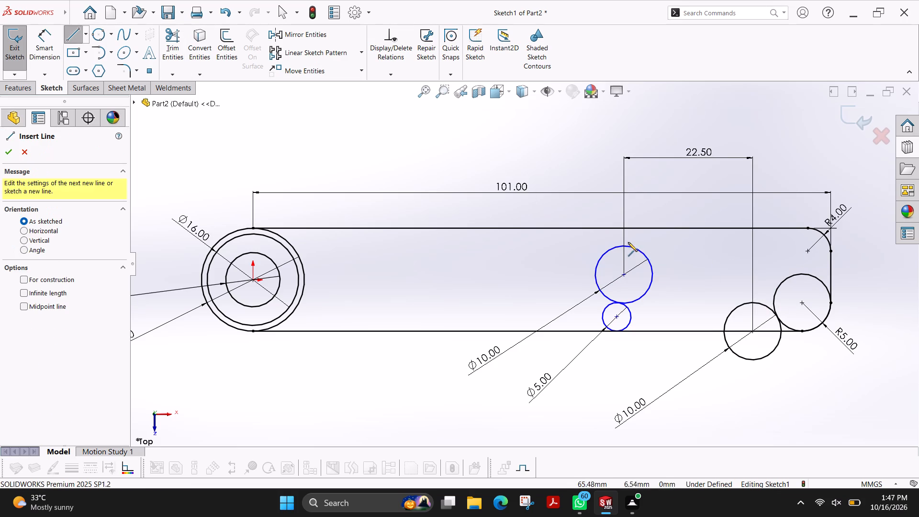
{"action": "left_click", "coordinate": [633, 247]}
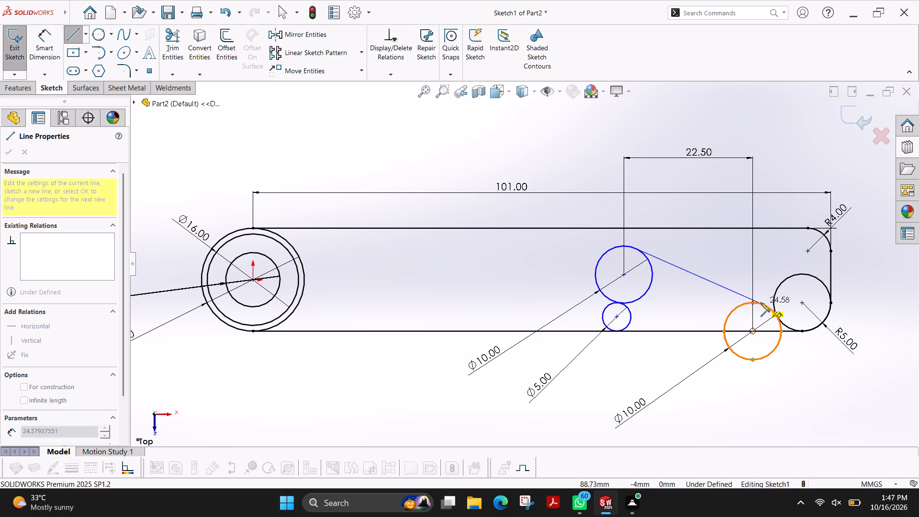
{"action": "left_click", "coordinate": [761, 303]}
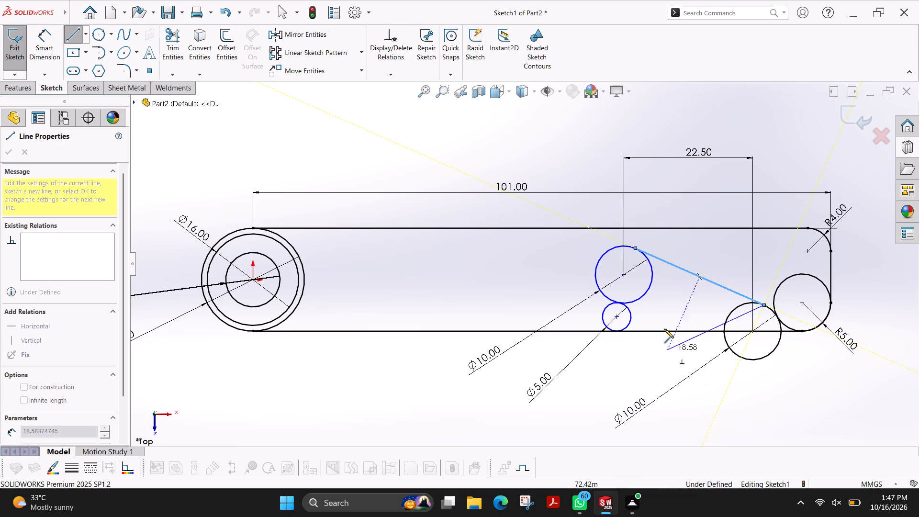
{"action": "key", "text": "Escape"}
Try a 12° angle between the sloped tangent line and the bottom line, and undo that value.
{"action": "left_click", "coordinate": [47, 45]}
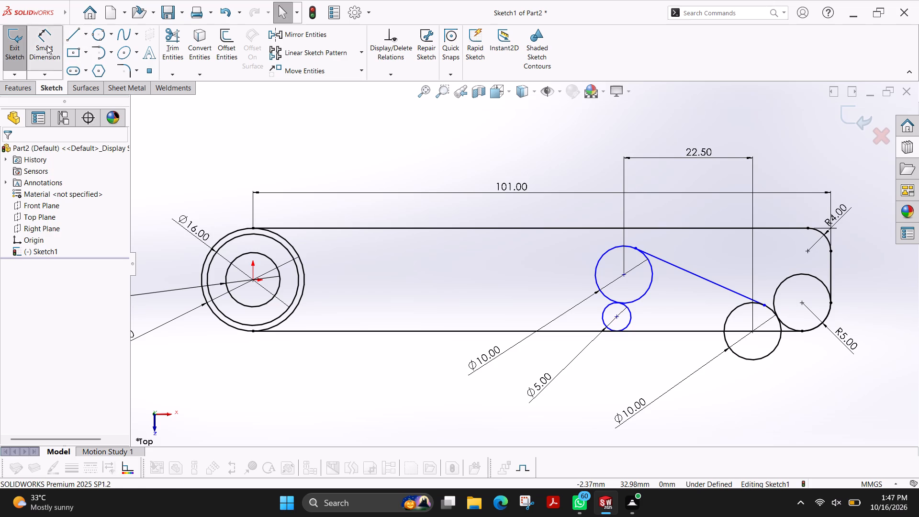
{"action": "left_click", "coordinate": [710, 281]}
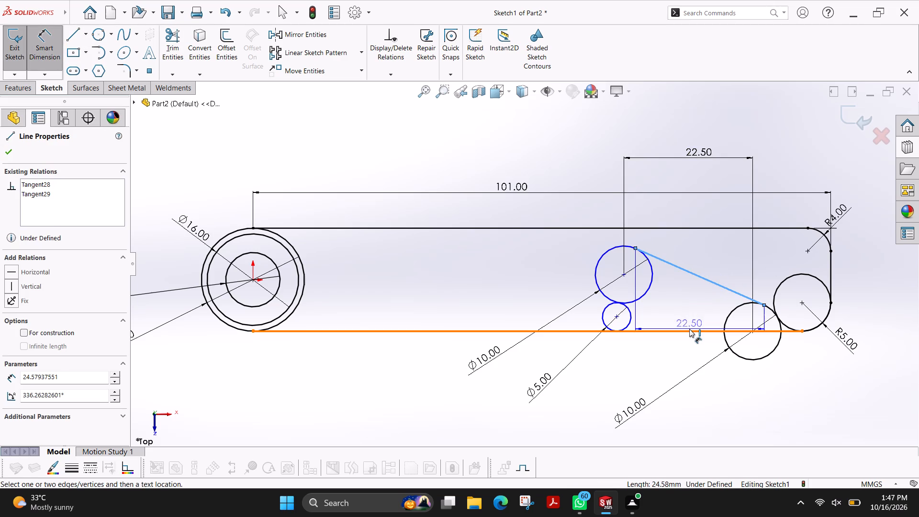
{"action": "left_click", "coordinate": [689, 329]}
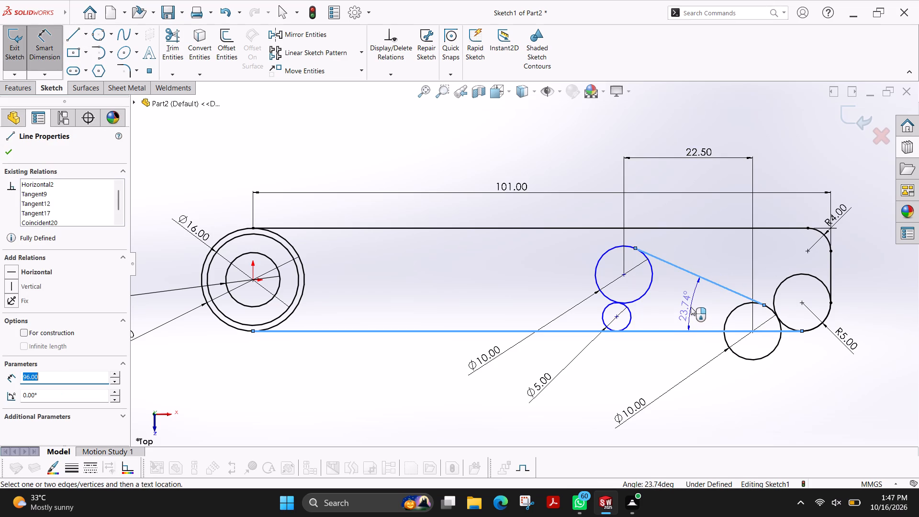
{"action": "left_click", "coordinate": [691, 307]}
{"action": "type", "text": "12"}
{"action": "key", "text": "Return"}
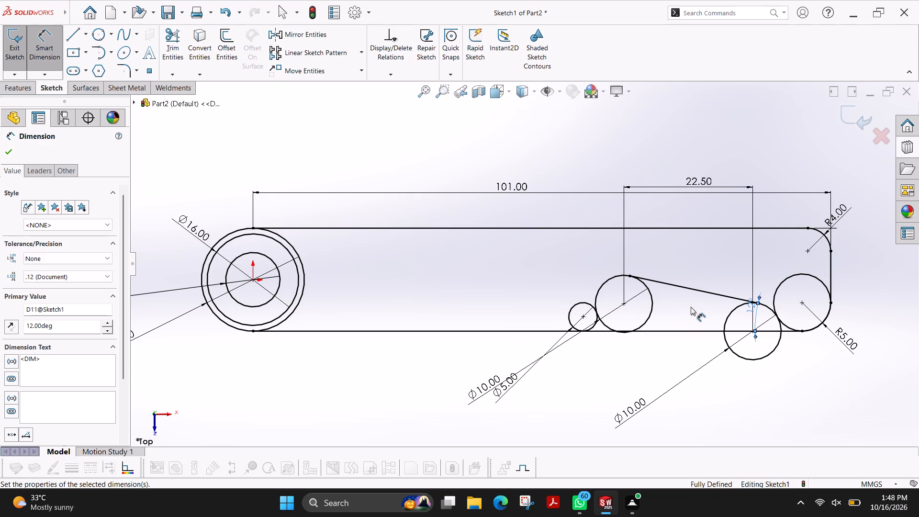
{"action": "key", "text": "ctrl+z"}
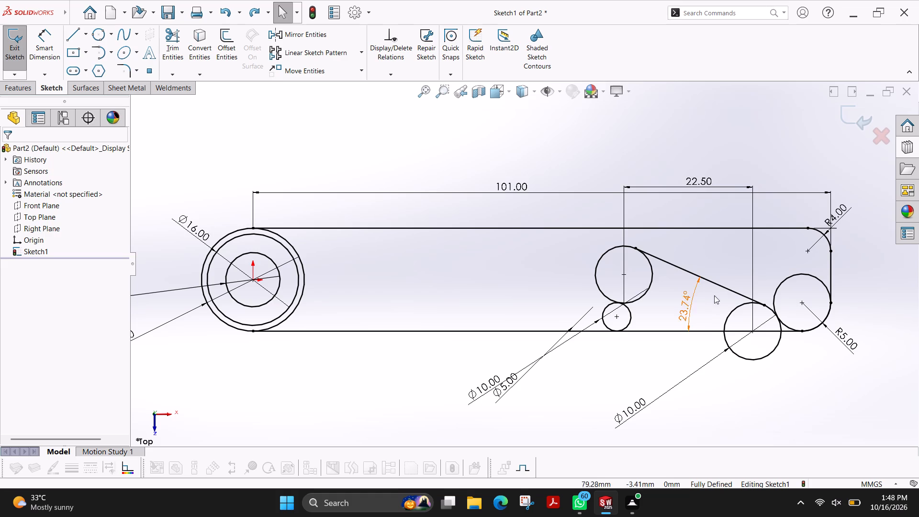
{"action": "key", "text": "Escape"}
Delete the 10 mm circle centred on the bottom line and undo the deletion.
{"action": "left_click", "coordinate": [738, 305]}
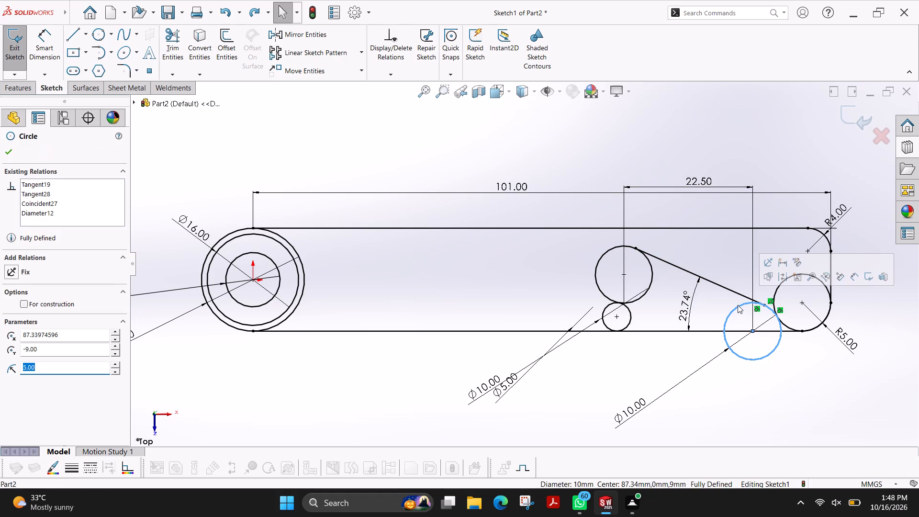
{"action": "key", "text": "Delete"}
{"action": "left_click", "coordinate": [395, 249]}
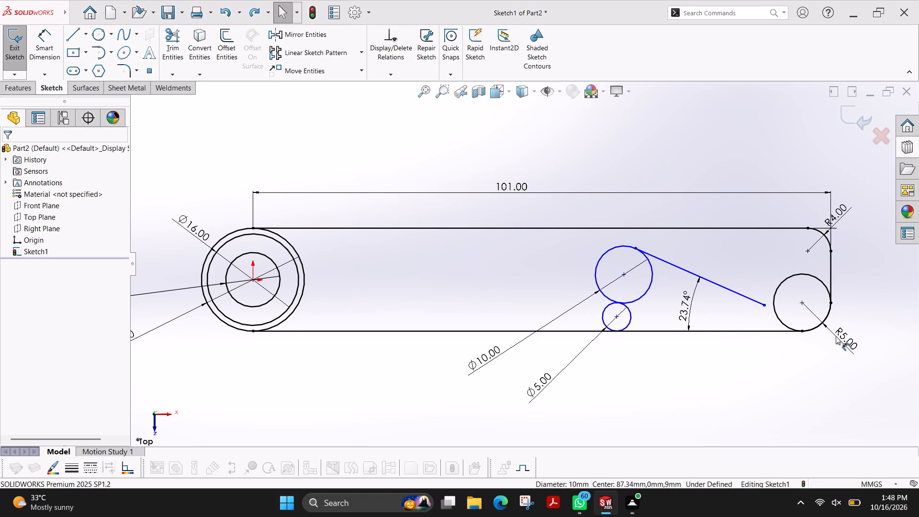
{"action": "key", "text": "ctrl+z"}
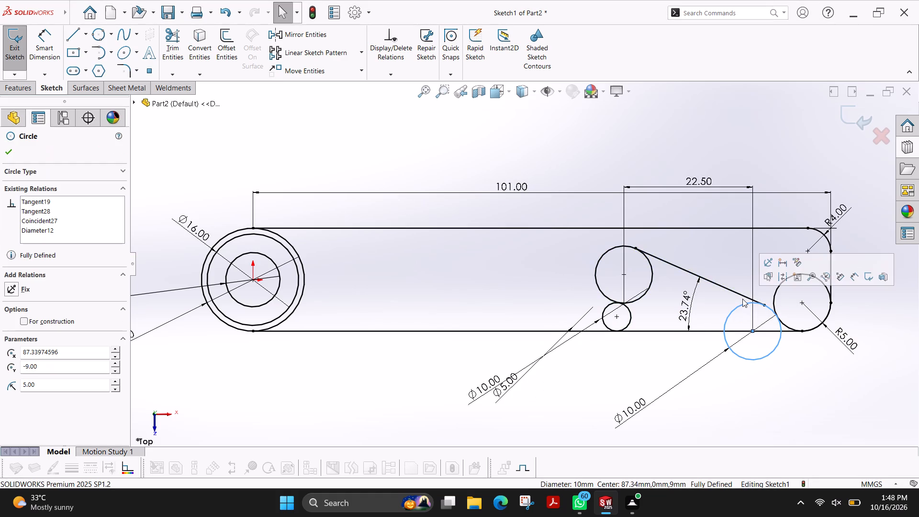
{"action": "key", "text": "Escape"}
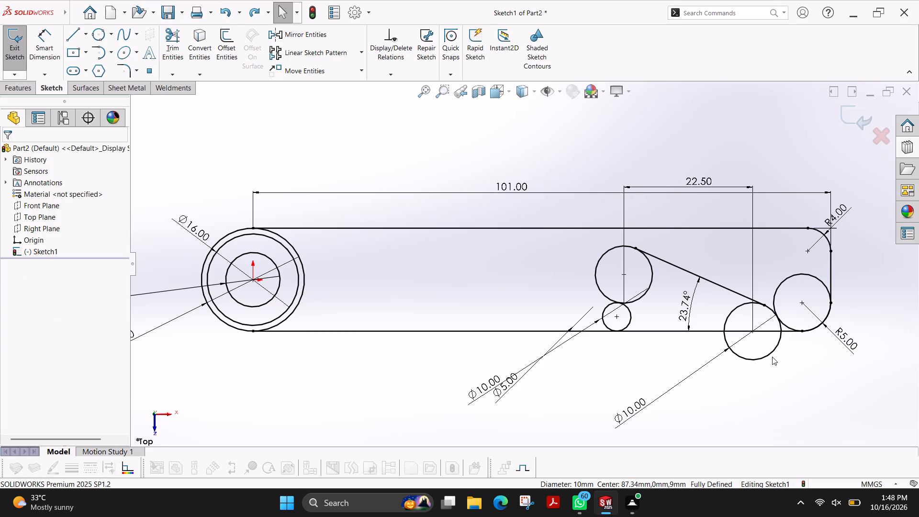
Delete the 10 mm circle centred on the bottom line, including its associated dimensions.
{"action": "left_click", "coordinate": [762, 355]}
{"action": "left_click", "coordinate": [768, 358]}
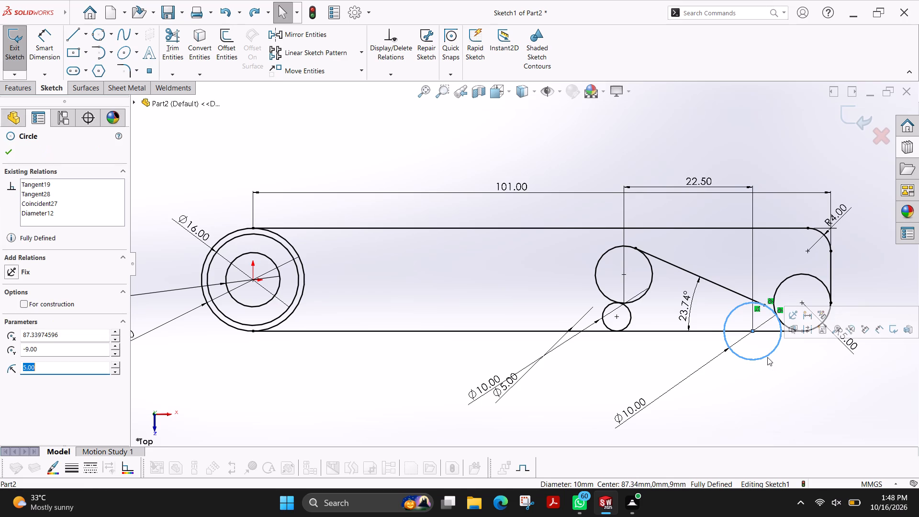
{"action": "key", "text": "Delete"}
{"action": "left_click", "coordinate": [405, 253]}
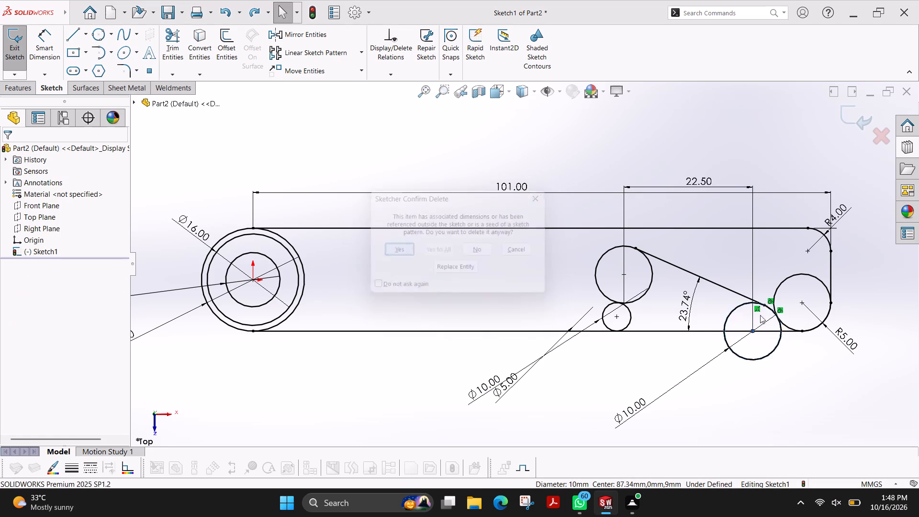
Delete the sloped line tangent to the upper 10 mm circle together with its angle dimension.
{"action": "left_click", "coordinate": [749, 298]}
{"action": "key", "text": "Delete"}
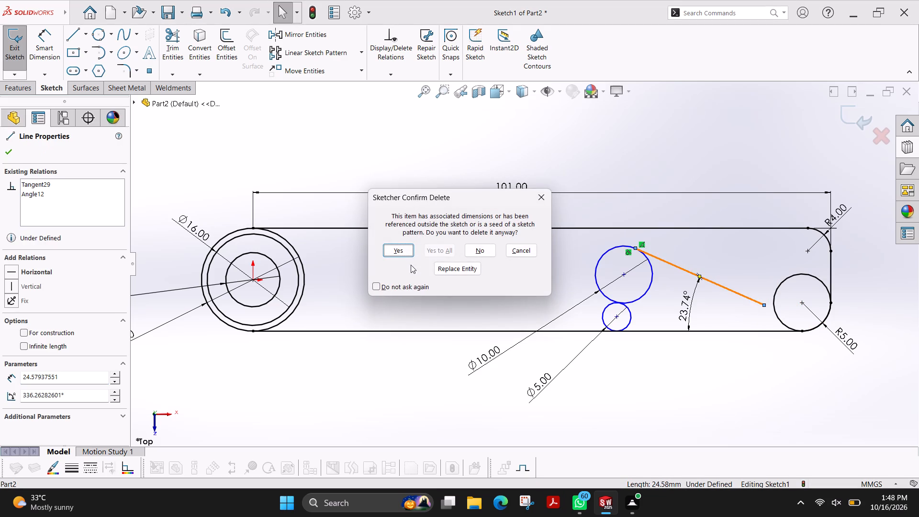
{"action": "left_click", "coordinate": [404, 248]}
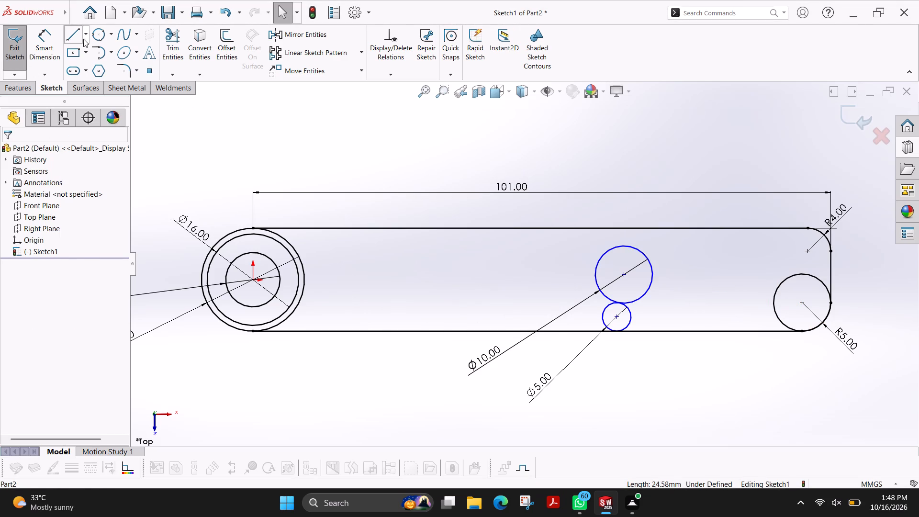
Sketch a sloped line from the top of the upper 10 mm circle toward the R5 circle.
{"action": "left_click", "coordinate": [78, 39]}
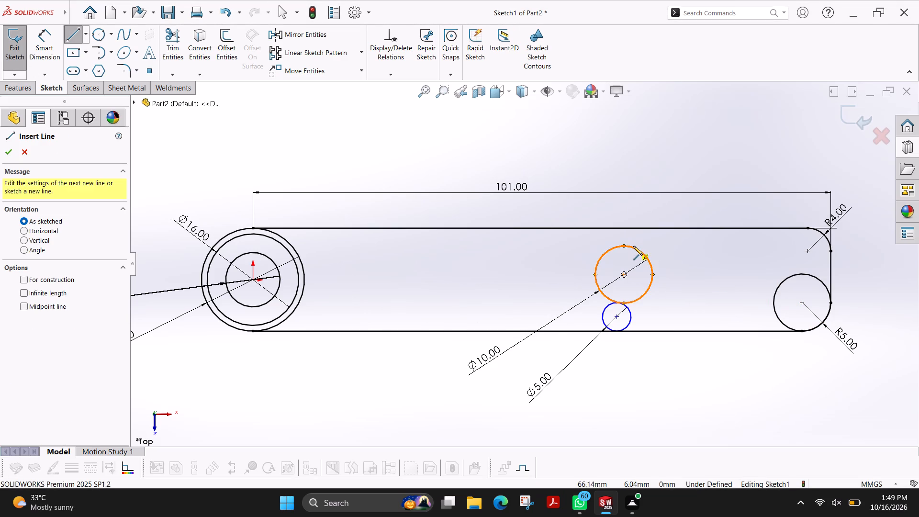
{"action": "left_click", "coordinate": [633, 246]}
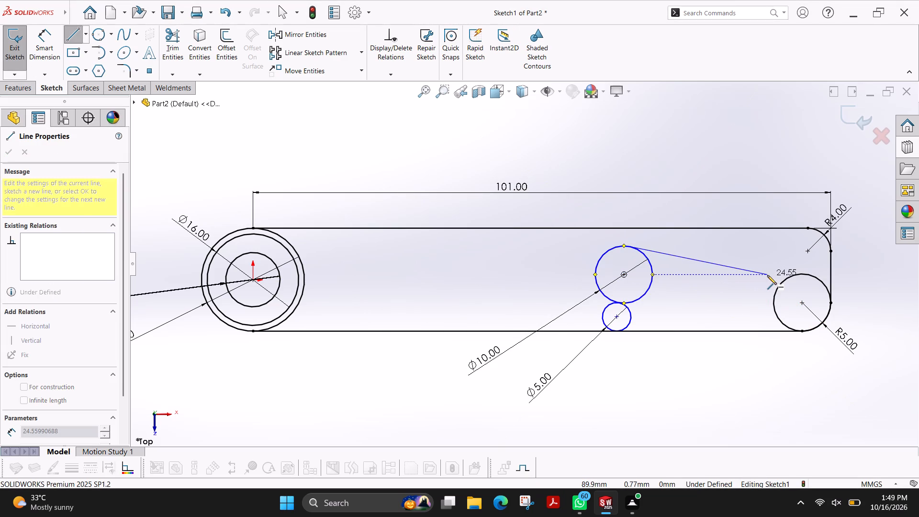
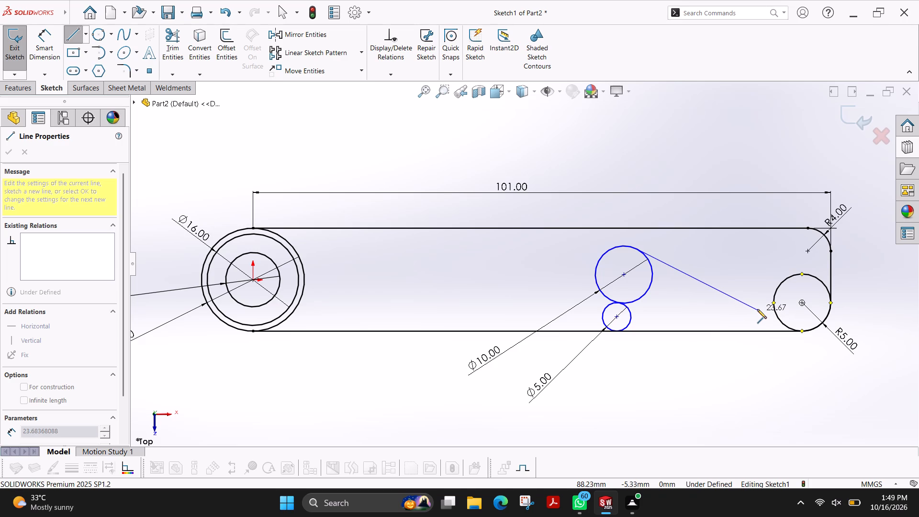
Sketch a short vertical line up from the R5 circle's left quadrant, continuing with a sloped line about 25.7 mm to the 10 mm circle's top.
{"action": "key", "text": "Escape"}
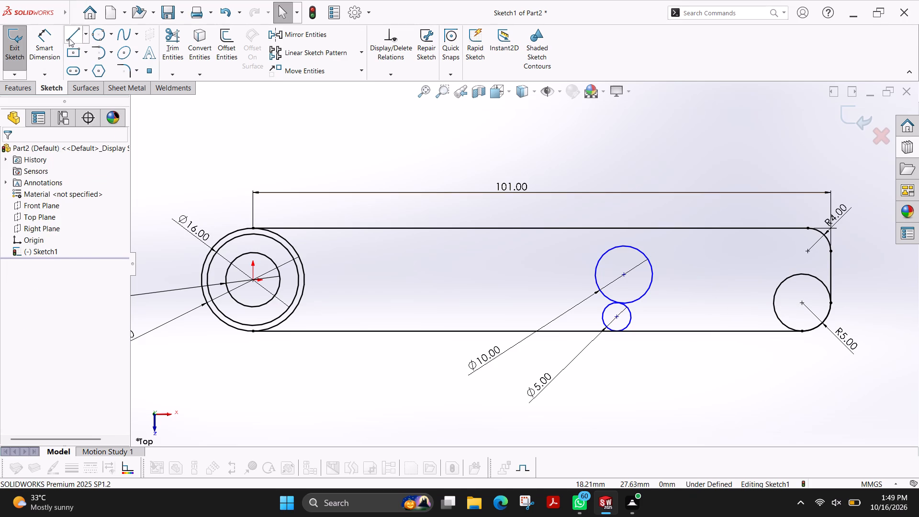
{"action": "left_click", "coordinate": [69, 38]}
{"action": "left_click", "coordinate": [774, 302]}
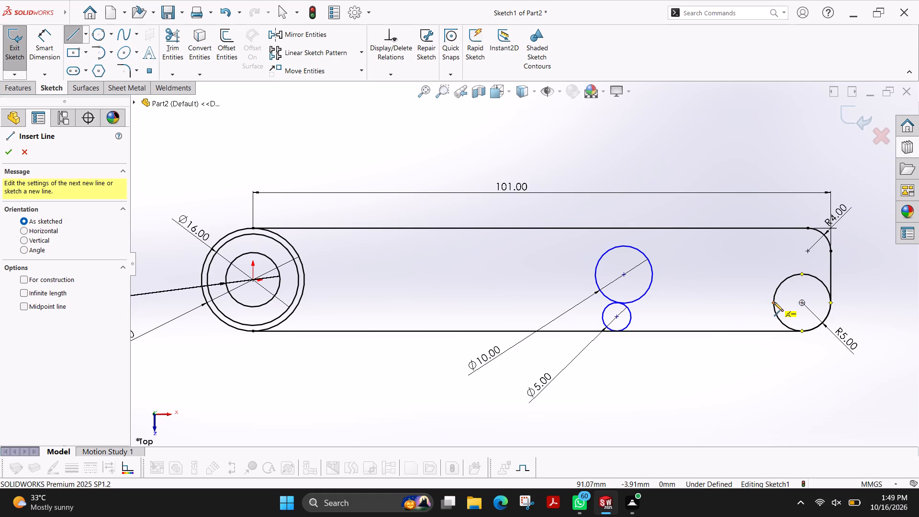
{"action": "left_click", "coordinate": [771, 275]}
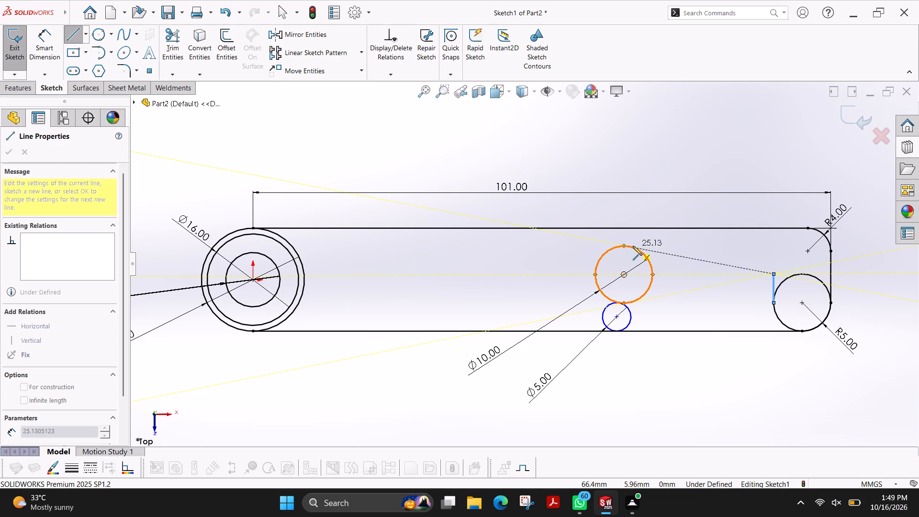
{"action": "left_click", "coordinate": [631, 247]}
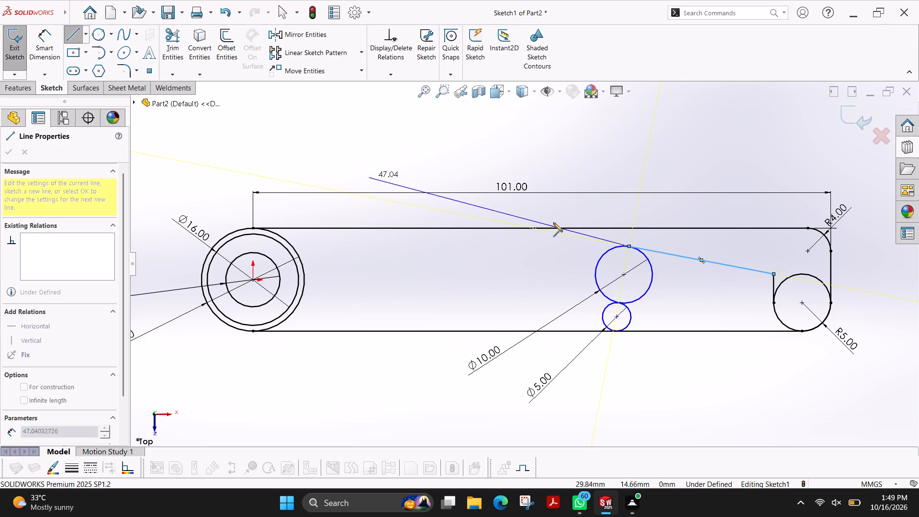
{"action": "key", "text": "Escape"}
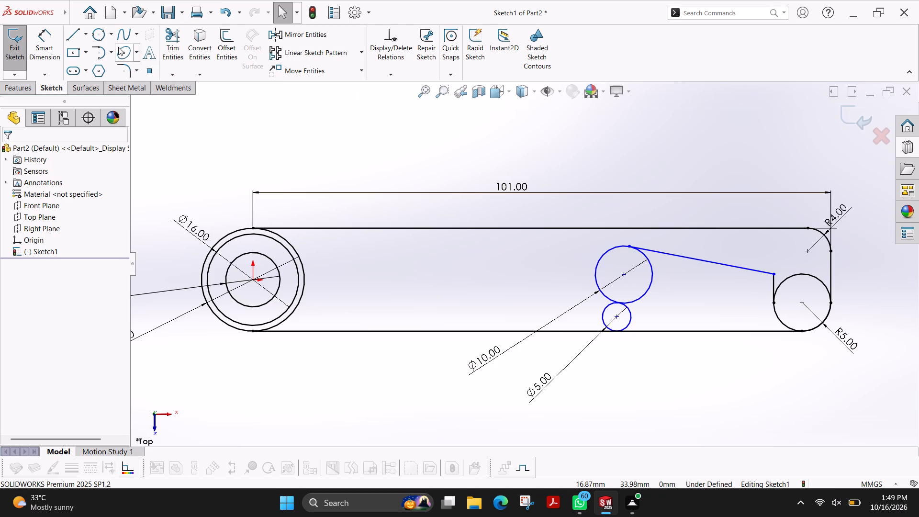
Fillet the corner between the sloped line and the short vertical line with a 5 mm radius.
{"action": "left_click", "coordinate": [130, 67]}
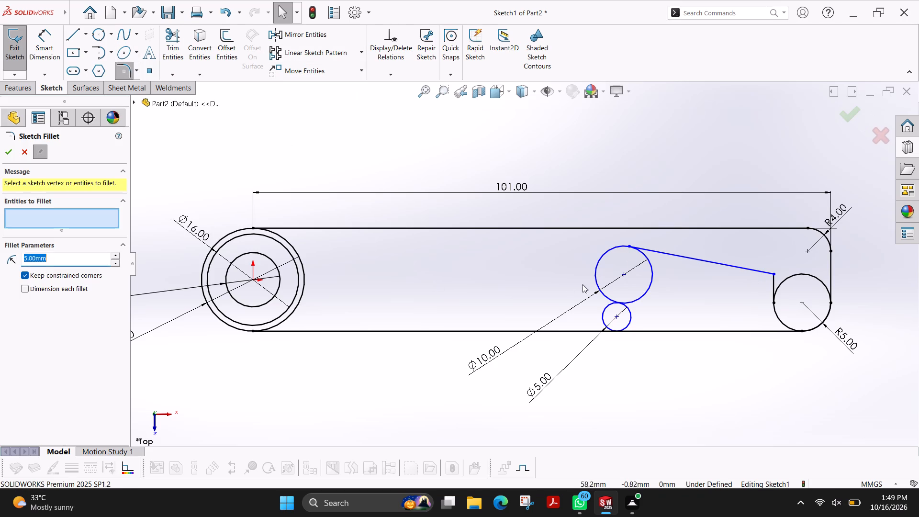
{"action": "left_click", "coordinate": [751, 271]}
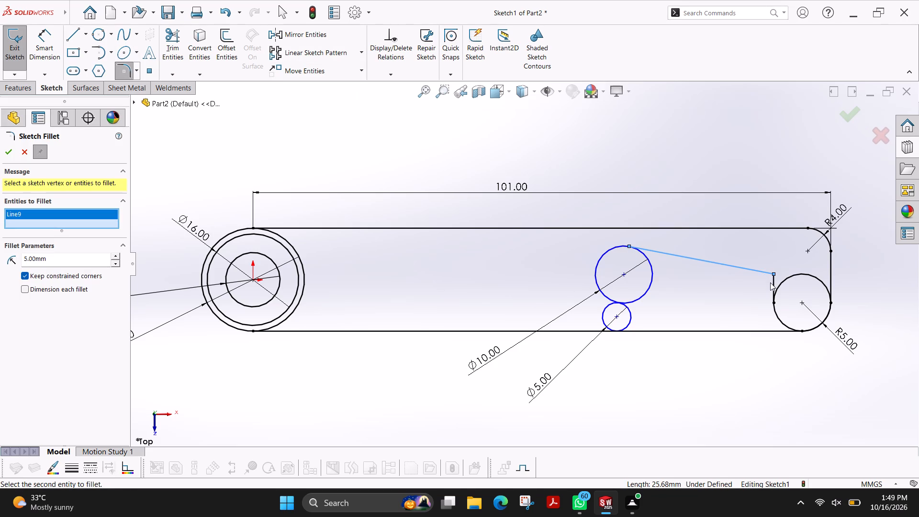
{"action": "left_click", "coordinate": [772, 284]}
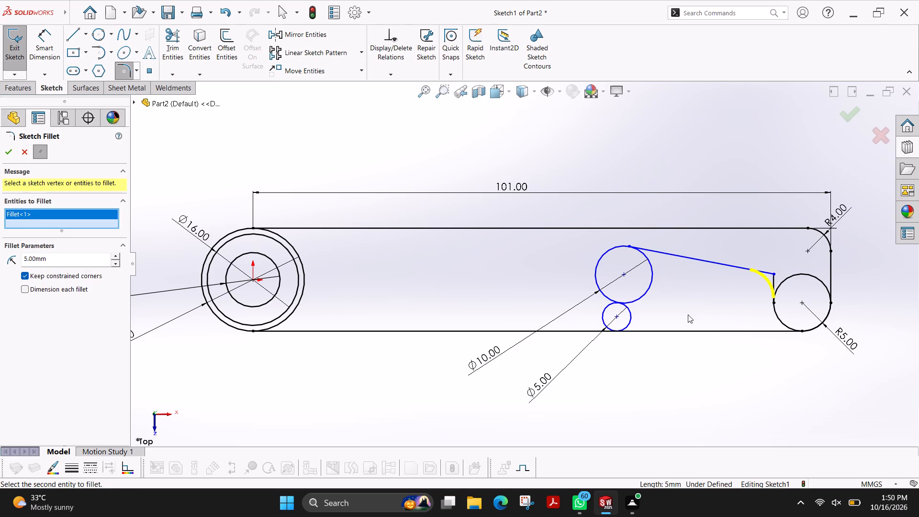
{"action": "key", "text": "Return"}
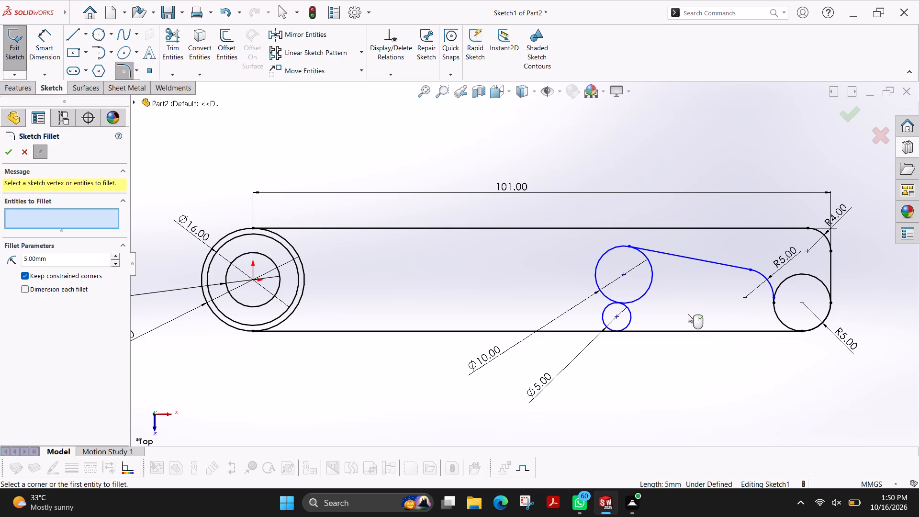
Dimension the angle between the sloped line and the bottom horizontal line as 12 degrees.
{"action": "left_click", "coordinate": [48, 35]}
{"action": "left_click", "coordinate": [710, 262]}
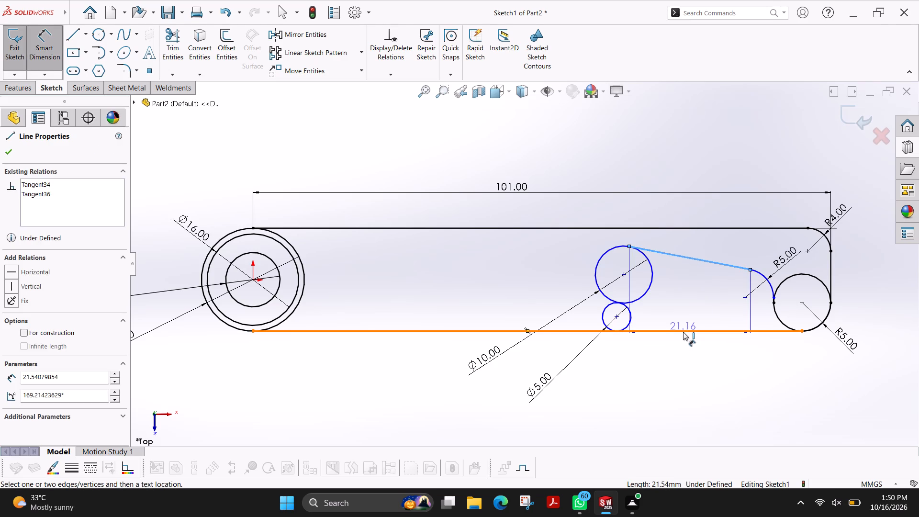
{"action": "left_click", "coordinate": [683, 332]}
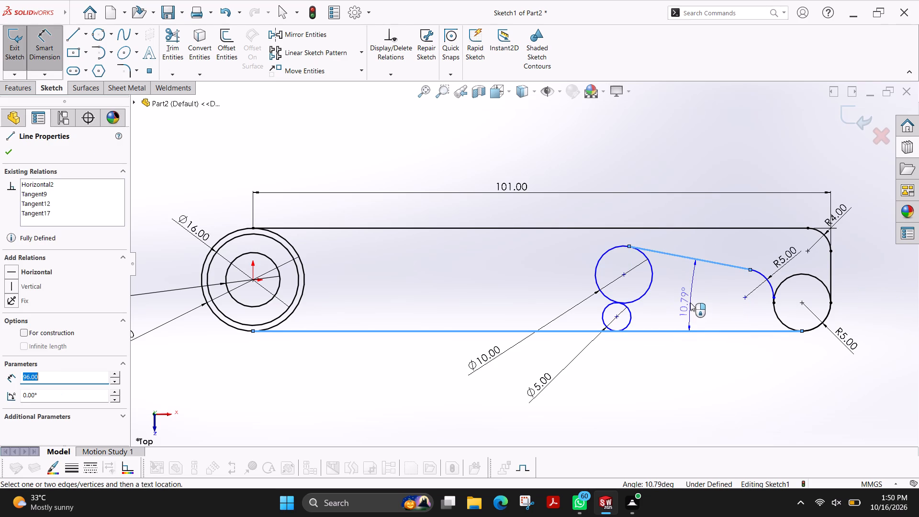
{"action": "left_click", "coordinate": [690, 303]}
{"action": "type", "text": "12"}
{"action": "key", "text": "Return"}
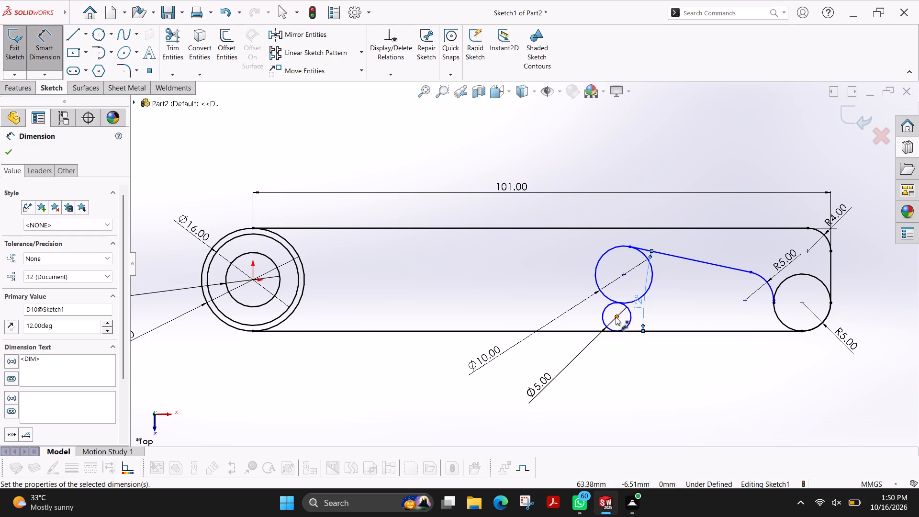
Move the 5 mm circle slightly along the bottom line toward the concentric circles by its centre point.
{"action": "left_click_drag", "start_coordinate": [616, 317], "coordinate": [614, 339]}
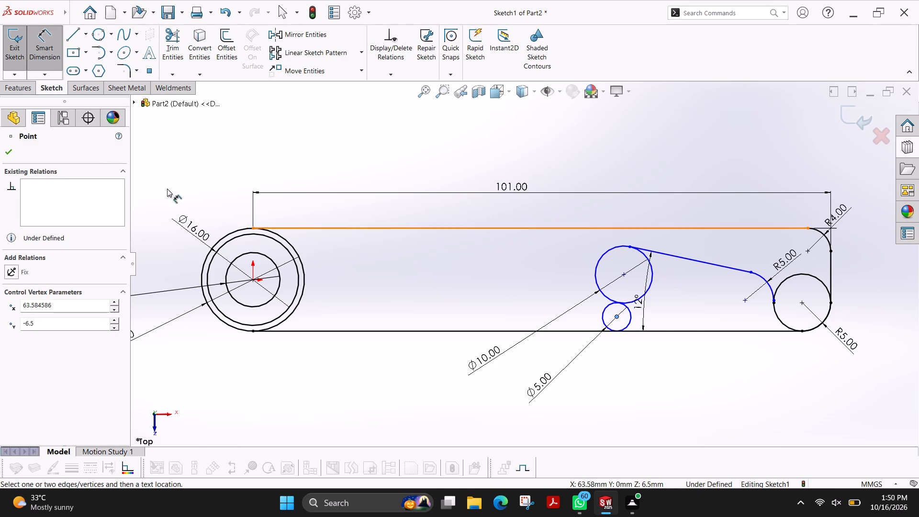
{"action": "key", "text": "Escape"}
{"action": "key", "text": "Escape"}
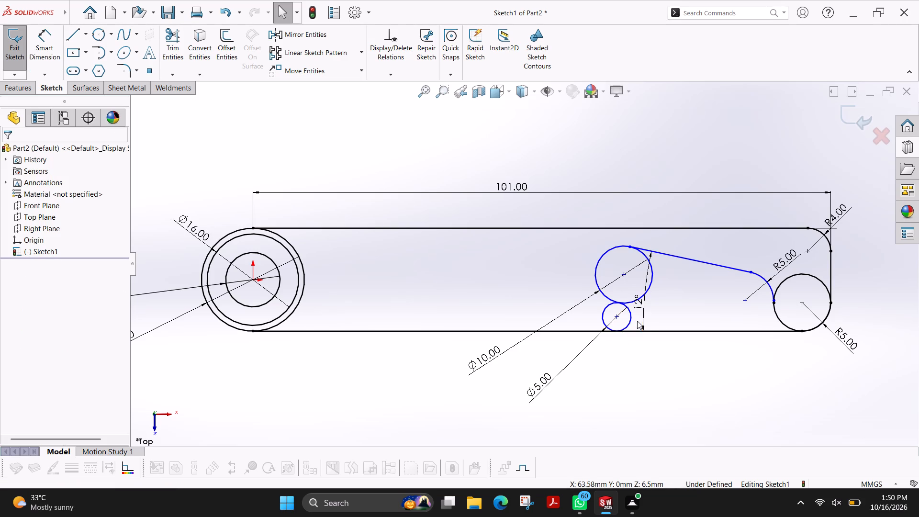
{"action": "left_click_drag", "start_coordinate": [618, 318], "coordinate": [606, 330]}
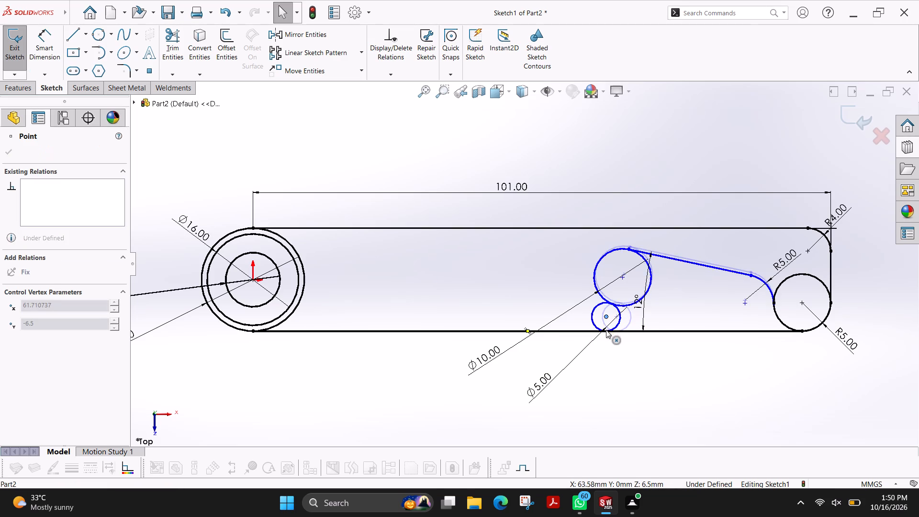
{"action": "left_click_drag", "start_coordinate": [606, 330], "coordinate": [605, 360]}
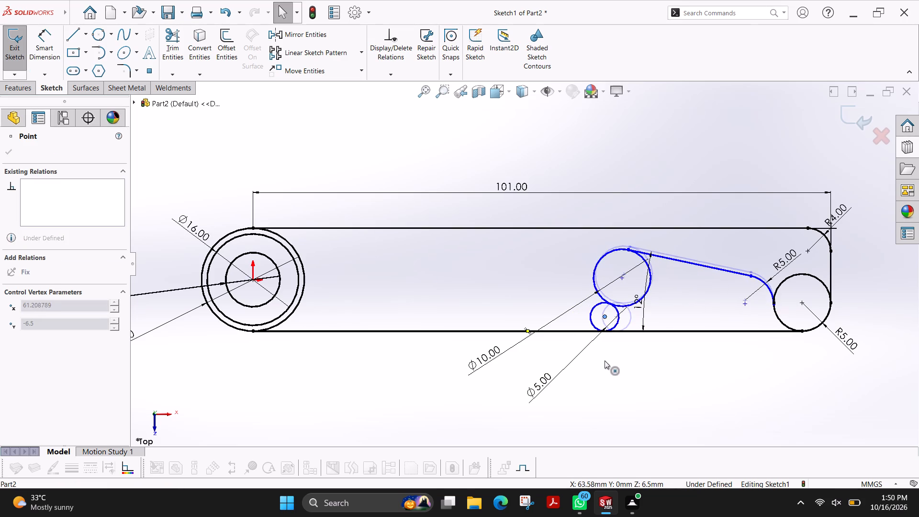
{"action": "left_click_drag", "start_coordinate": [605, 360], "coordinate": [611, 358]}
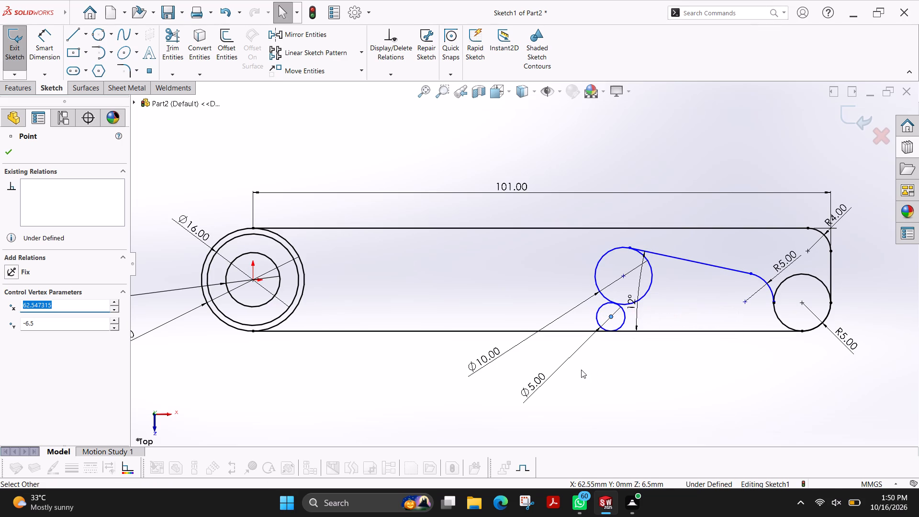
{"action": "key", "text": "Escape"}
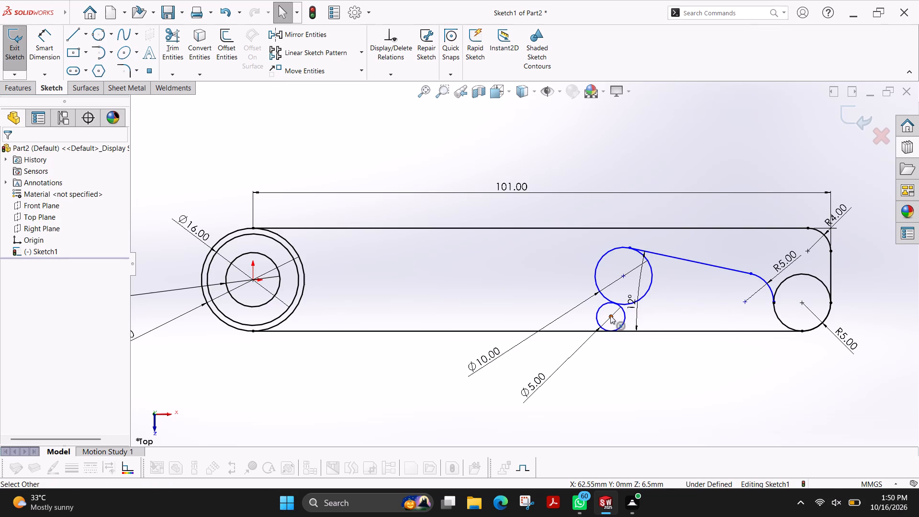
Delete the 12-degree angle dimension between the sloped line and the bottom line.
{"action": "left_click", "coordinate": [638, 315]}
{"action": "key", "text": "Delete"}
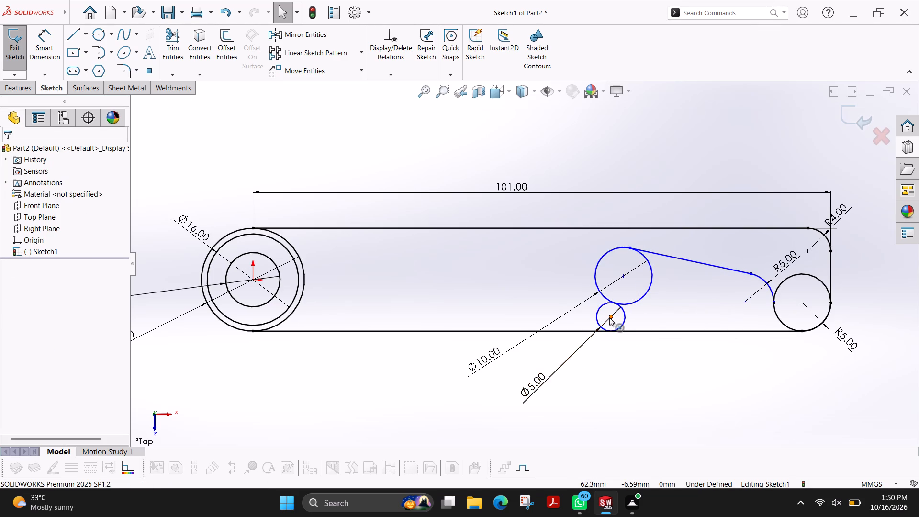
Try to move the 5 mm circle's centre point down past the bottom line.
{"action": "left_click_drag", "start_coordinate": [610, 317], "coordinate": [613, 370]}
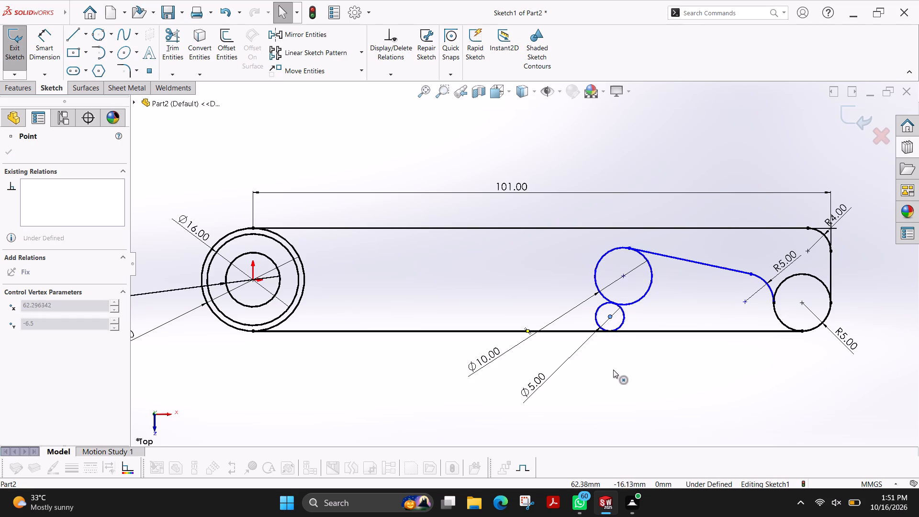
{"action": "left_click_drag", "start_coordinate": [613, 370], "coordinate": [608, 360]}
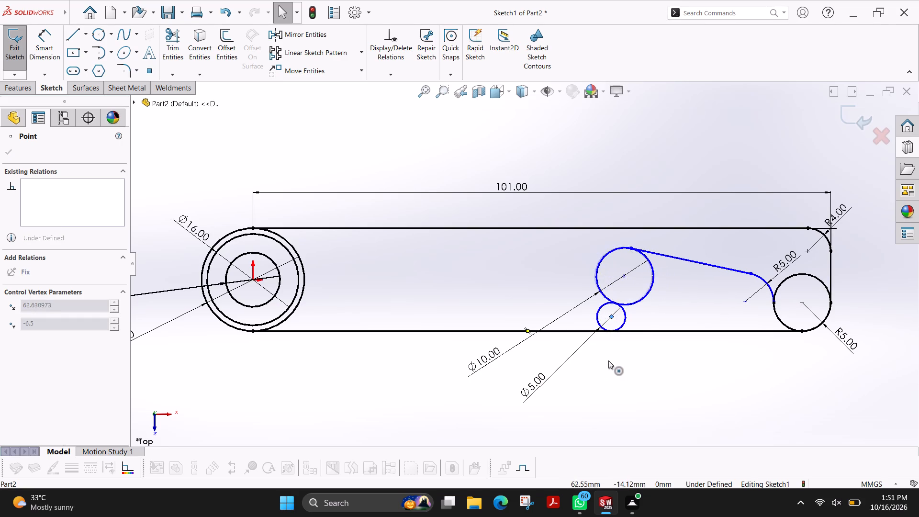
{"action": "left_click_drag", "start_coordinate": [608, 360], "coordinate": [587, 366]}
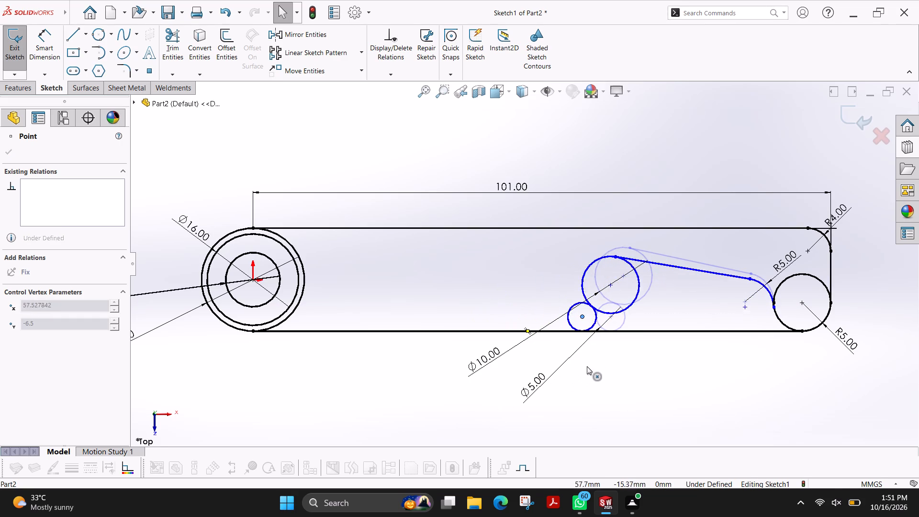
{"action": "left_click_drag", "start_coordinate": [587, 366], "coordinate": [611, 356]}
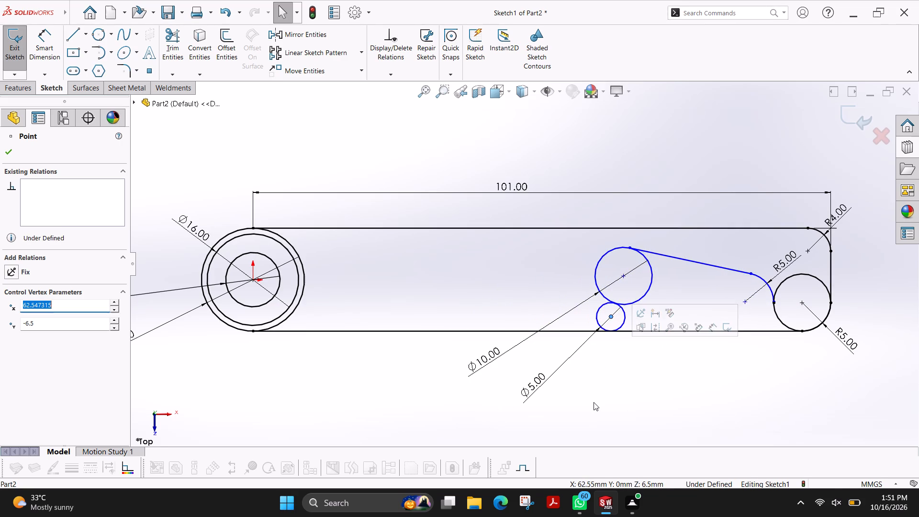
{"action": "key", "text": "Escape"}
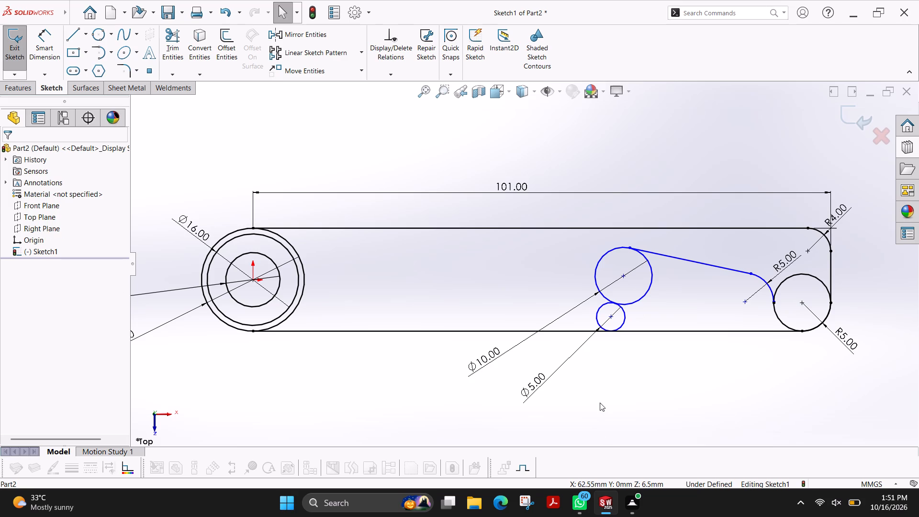
Delete the 5 mm circle beneath the 10 mm circle, including its associated diameter dimension.
{"action": "left_click", "coordinate": [623, 319]}
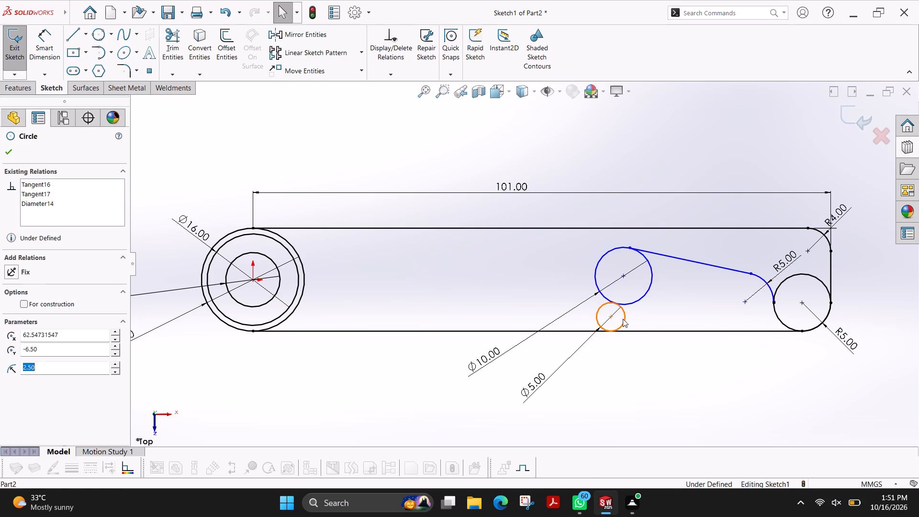
{"action": "key", "text": "Delete"}
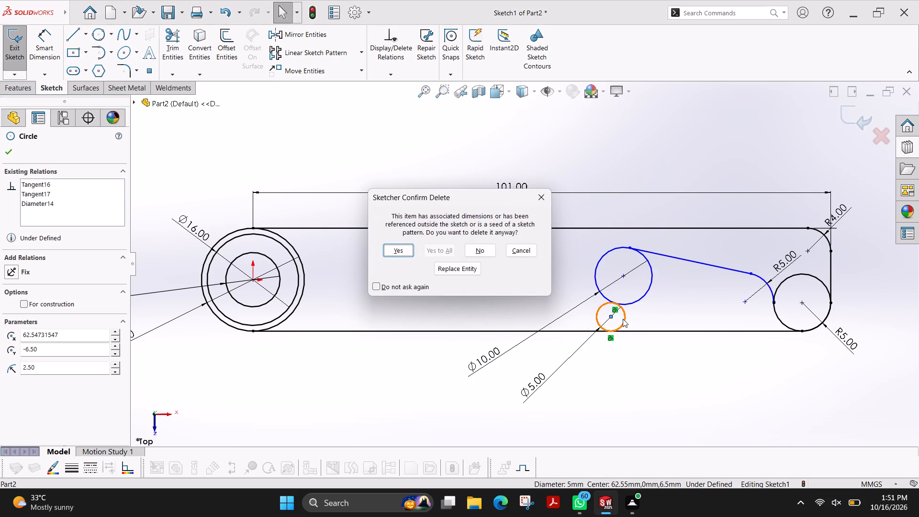
{"action": "left_click", "coordinate": [403, 248]}
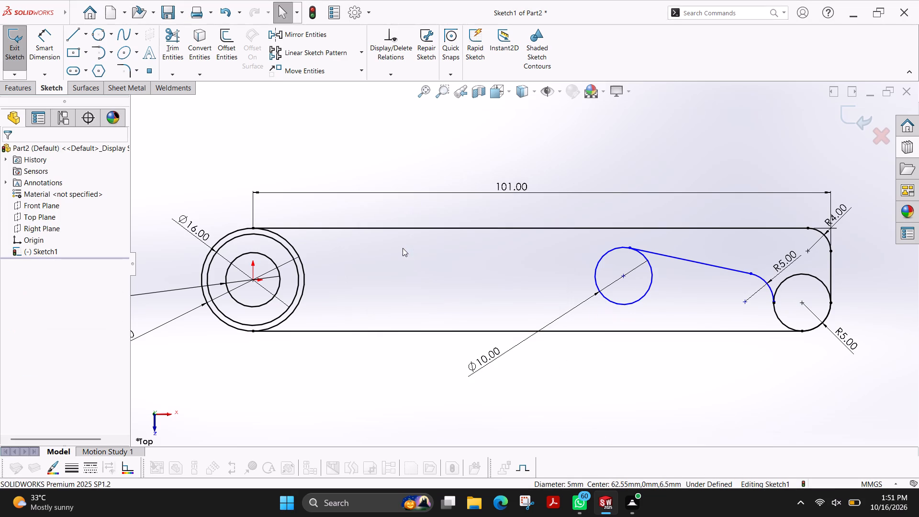
Sketch a circle about 10.5 mm in diameter centred on the bottom line and tangent to the 10 mm circle above it.
{"action": "left_click", "coordinate": [110, 34]}
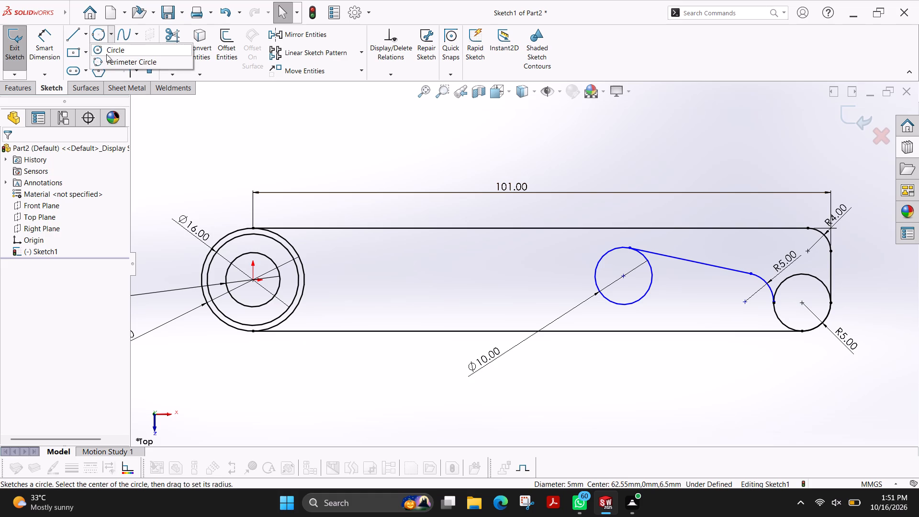
{"action": "left_click", "coordinate": [109, 50]}
{"action": "left_click", "coordinate": [604, 331]}
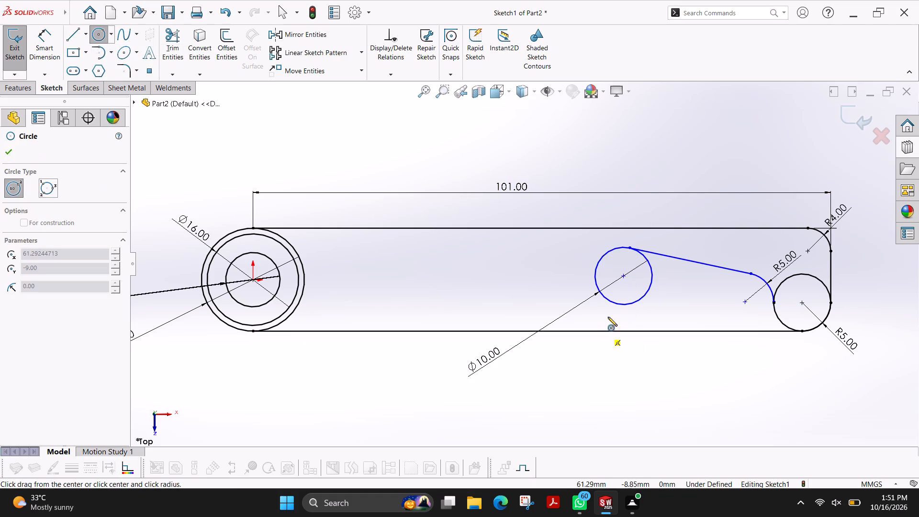
{"action": "left_click", "coordinate": [615, 303]}
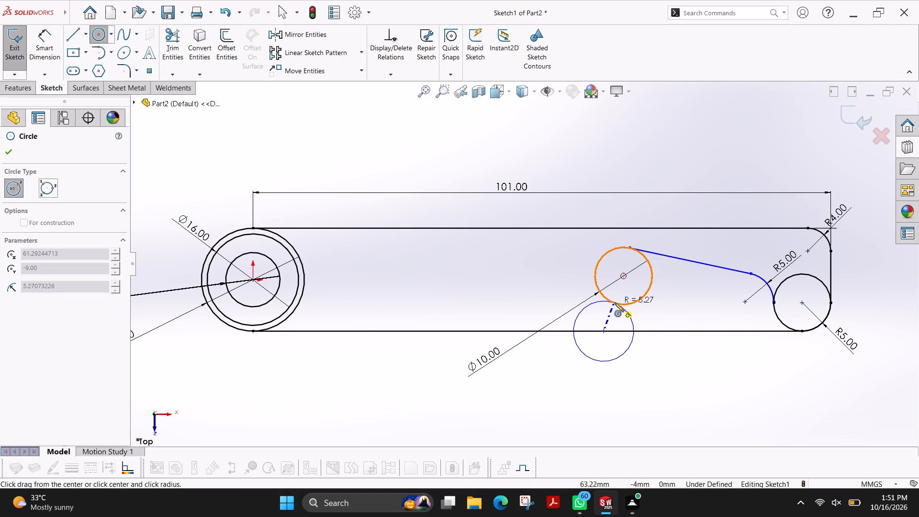
Dimension the diameter of the circle centred on the bottom line as 2.5 mm.
{"action": "left_click", "coordinate": [51, 37]}
{"action": "left_click", "coordinate": [588, 356]}
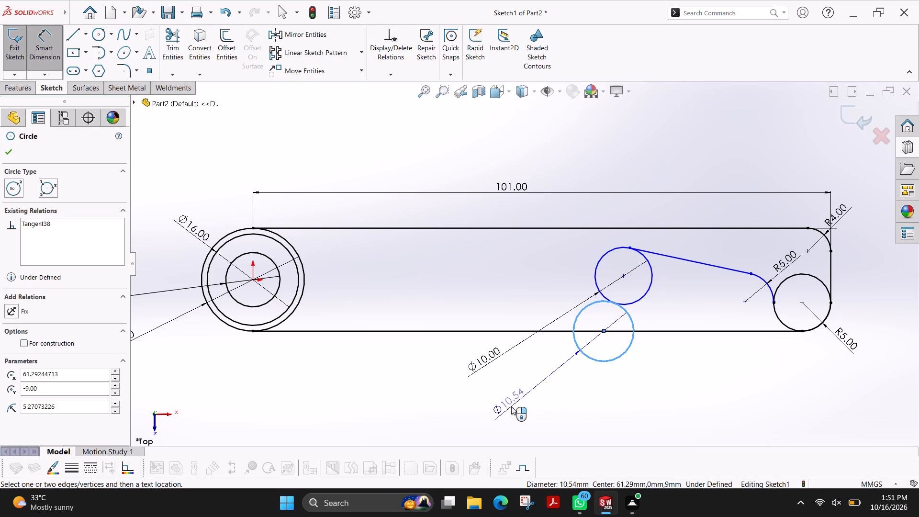
{"action": "left_click", "coordinate": [511, 406]}
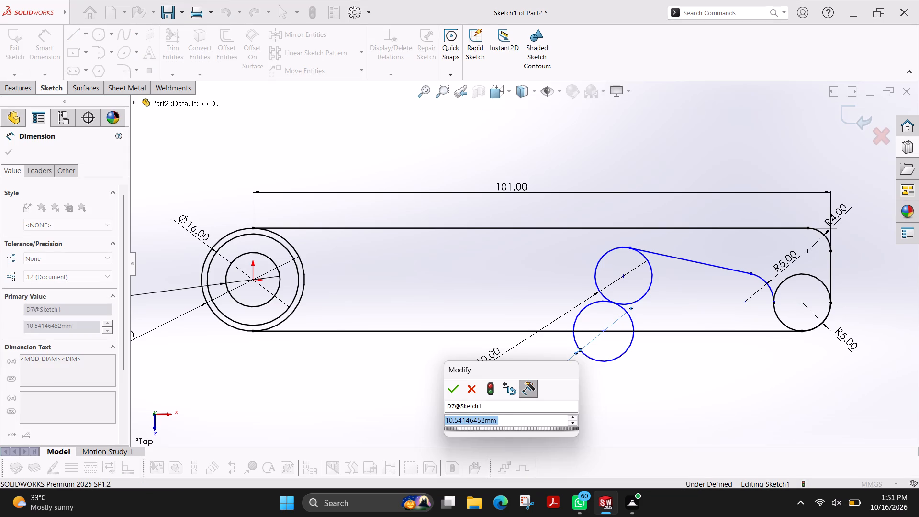
{"action": "type", "text": "2.5"}
{"action": "key", "text": "Return"}
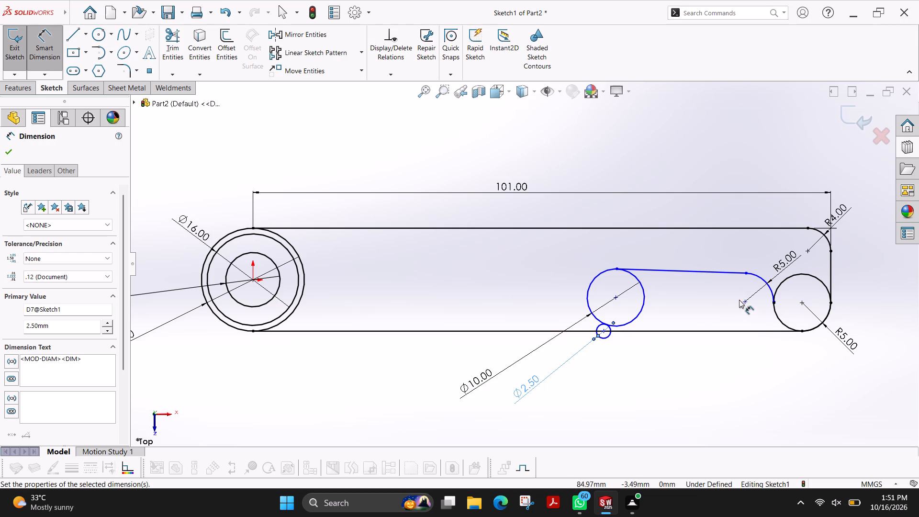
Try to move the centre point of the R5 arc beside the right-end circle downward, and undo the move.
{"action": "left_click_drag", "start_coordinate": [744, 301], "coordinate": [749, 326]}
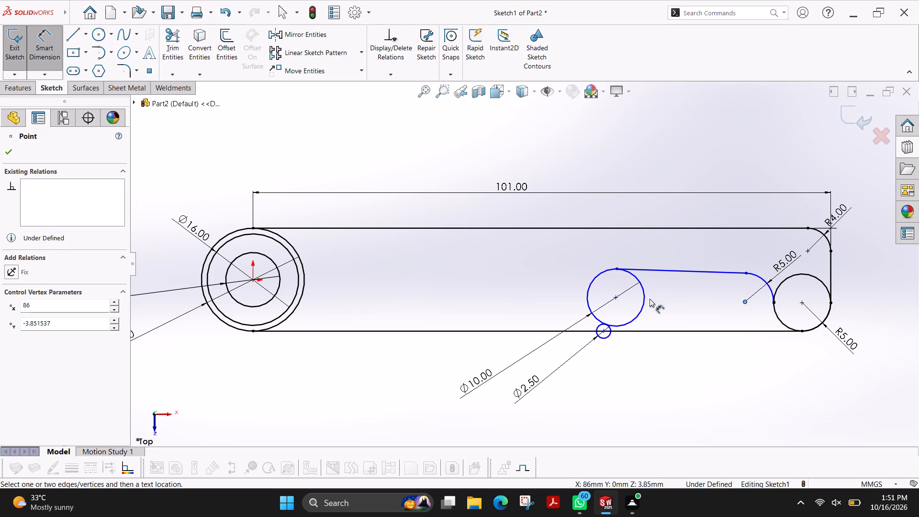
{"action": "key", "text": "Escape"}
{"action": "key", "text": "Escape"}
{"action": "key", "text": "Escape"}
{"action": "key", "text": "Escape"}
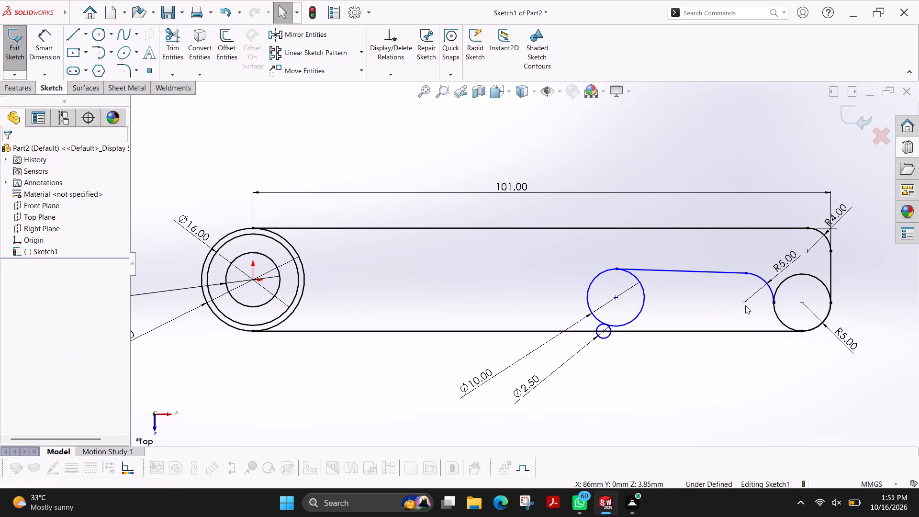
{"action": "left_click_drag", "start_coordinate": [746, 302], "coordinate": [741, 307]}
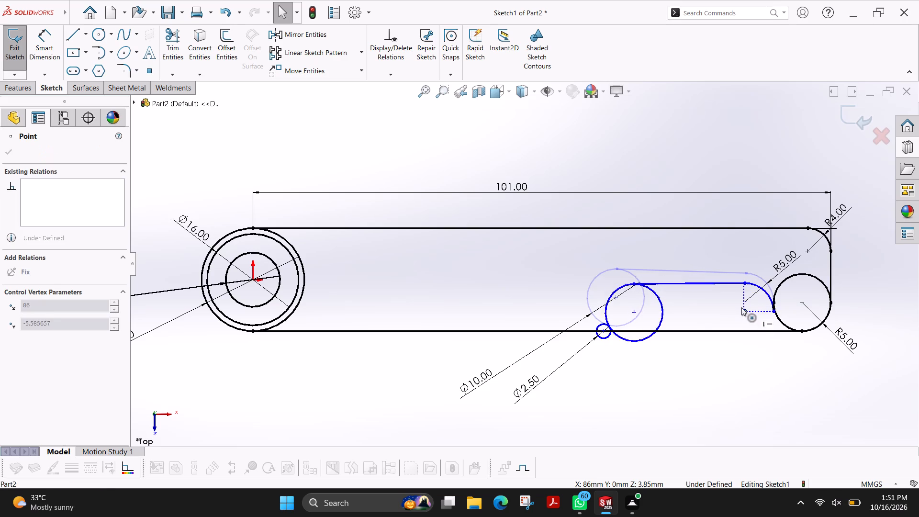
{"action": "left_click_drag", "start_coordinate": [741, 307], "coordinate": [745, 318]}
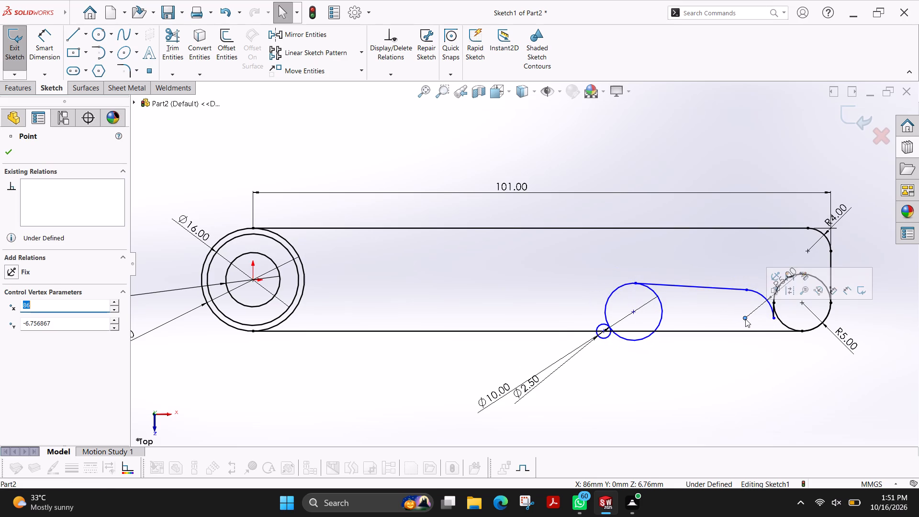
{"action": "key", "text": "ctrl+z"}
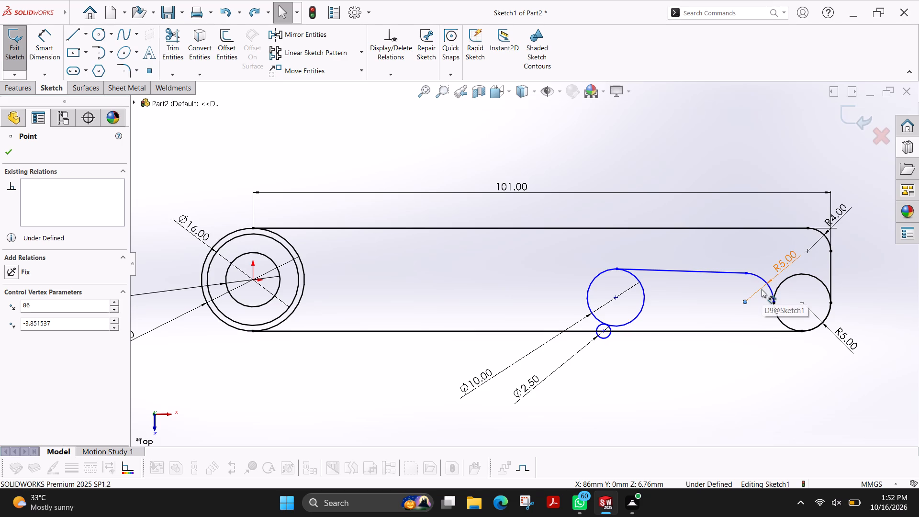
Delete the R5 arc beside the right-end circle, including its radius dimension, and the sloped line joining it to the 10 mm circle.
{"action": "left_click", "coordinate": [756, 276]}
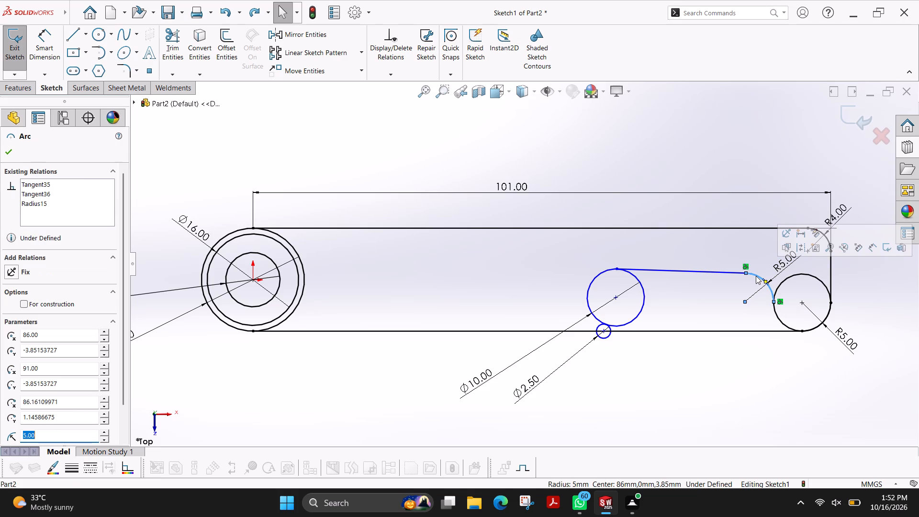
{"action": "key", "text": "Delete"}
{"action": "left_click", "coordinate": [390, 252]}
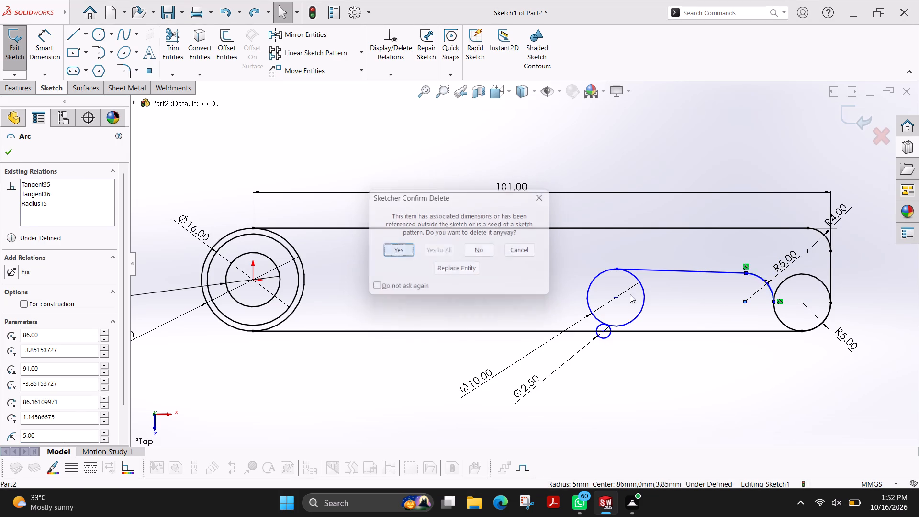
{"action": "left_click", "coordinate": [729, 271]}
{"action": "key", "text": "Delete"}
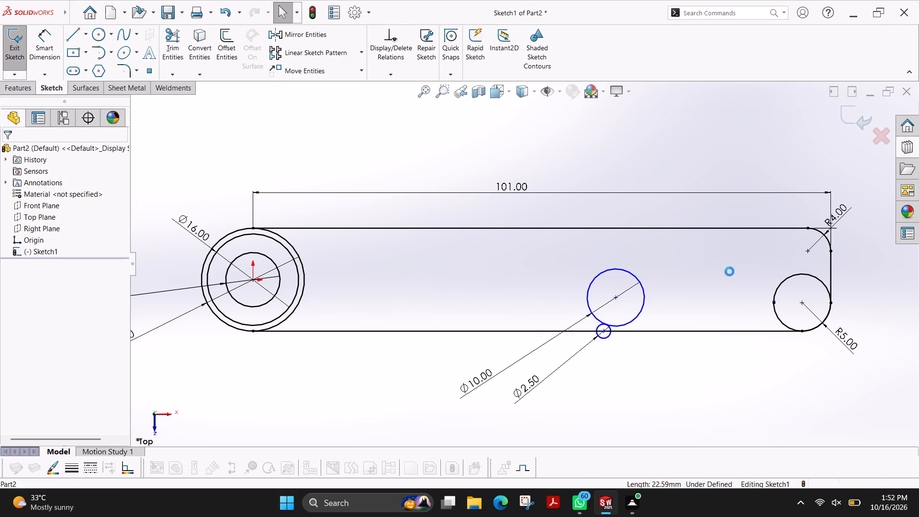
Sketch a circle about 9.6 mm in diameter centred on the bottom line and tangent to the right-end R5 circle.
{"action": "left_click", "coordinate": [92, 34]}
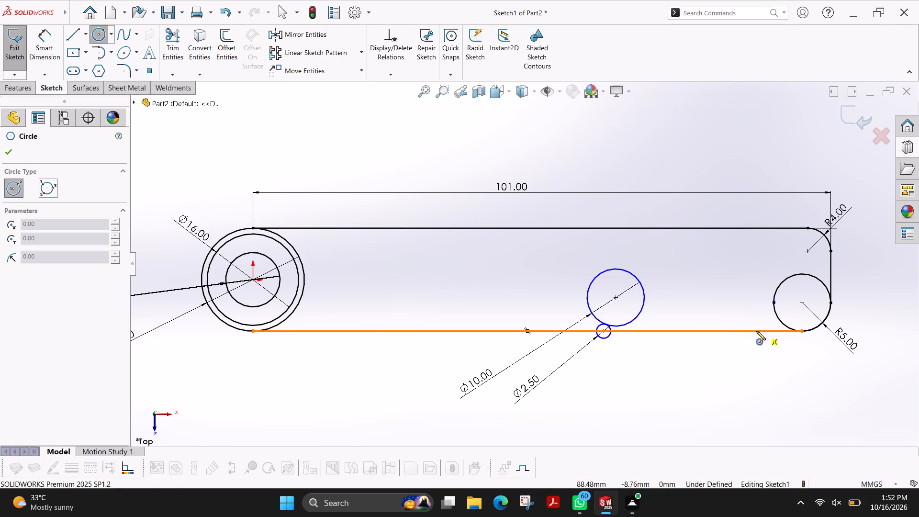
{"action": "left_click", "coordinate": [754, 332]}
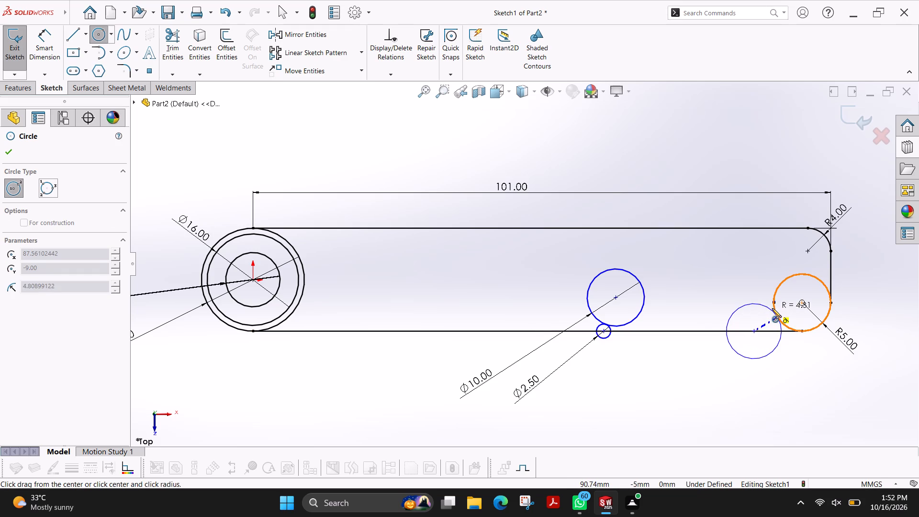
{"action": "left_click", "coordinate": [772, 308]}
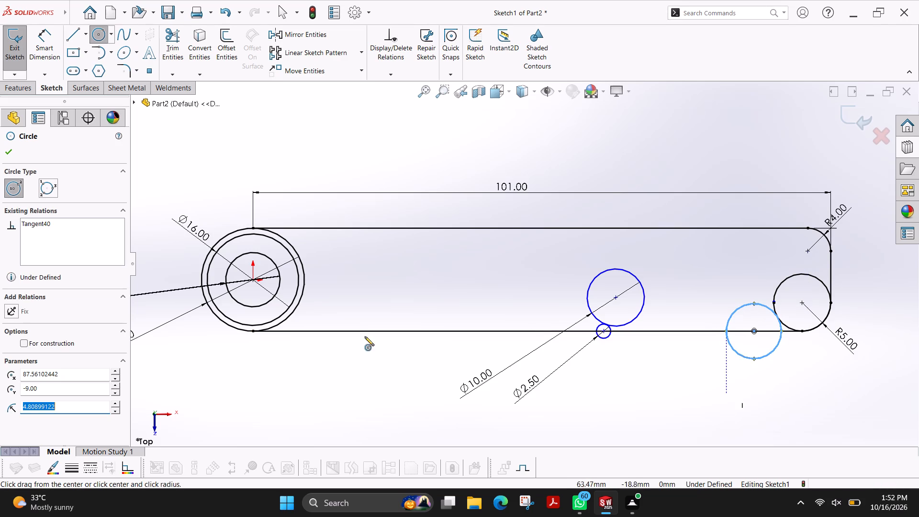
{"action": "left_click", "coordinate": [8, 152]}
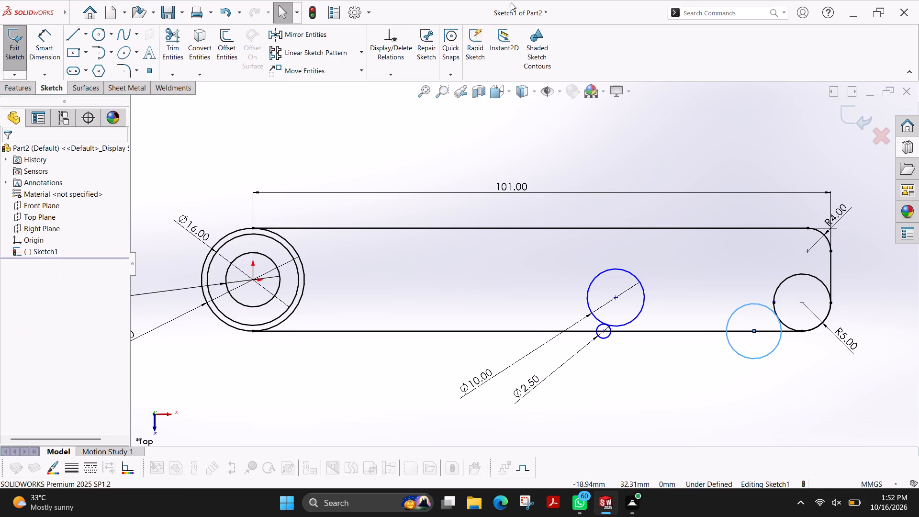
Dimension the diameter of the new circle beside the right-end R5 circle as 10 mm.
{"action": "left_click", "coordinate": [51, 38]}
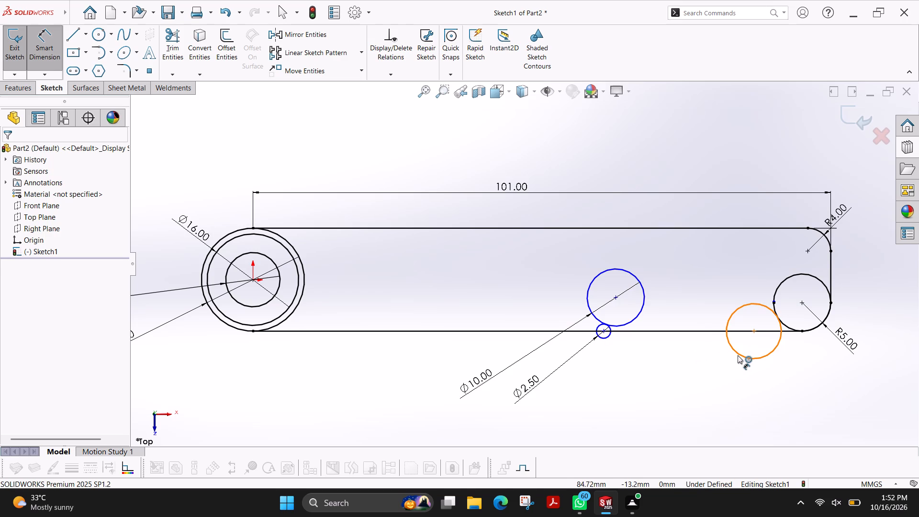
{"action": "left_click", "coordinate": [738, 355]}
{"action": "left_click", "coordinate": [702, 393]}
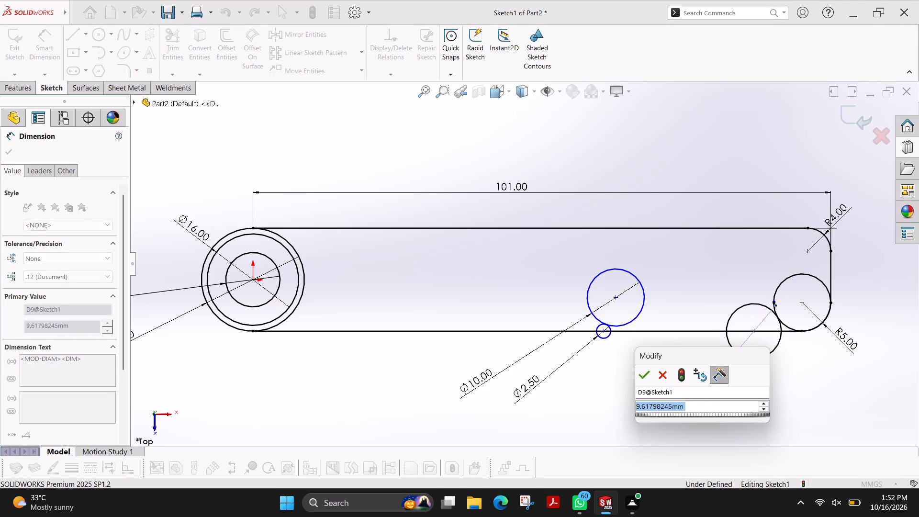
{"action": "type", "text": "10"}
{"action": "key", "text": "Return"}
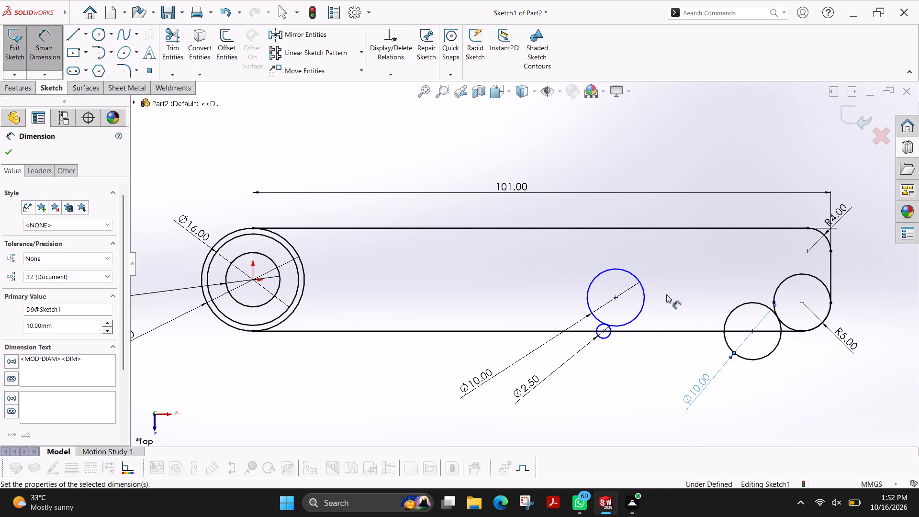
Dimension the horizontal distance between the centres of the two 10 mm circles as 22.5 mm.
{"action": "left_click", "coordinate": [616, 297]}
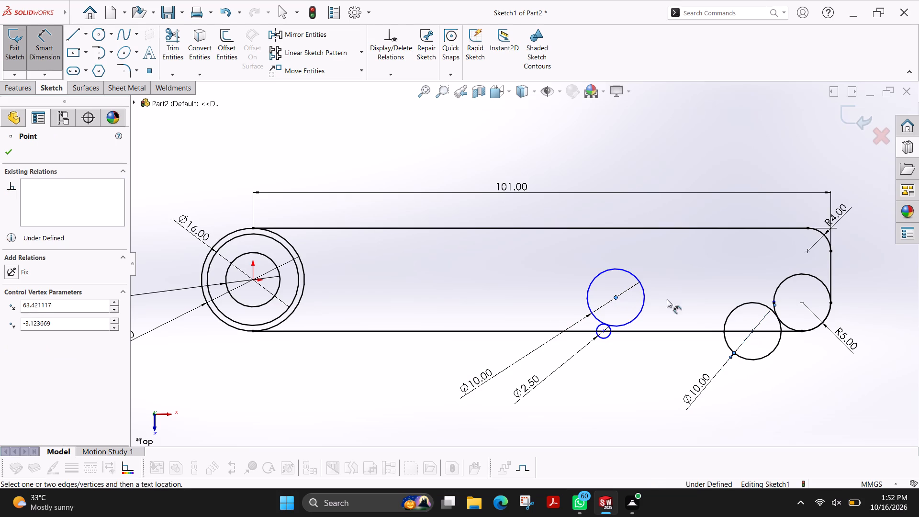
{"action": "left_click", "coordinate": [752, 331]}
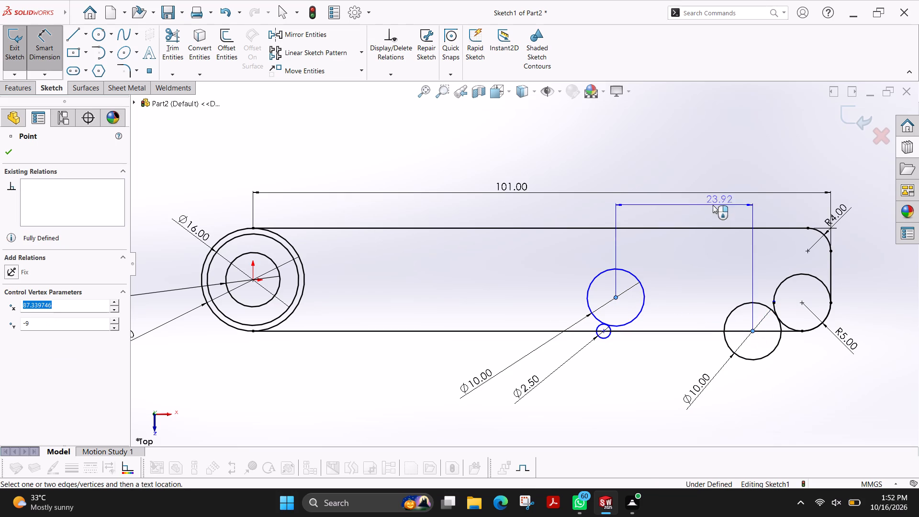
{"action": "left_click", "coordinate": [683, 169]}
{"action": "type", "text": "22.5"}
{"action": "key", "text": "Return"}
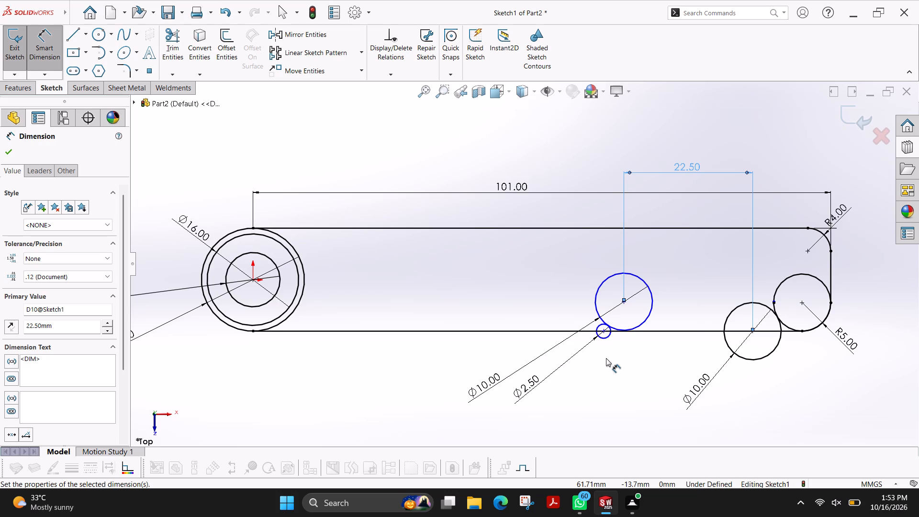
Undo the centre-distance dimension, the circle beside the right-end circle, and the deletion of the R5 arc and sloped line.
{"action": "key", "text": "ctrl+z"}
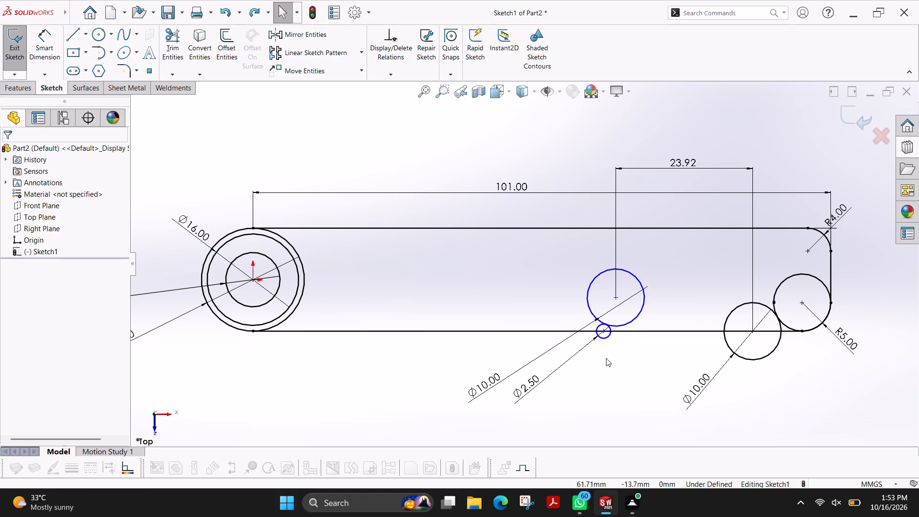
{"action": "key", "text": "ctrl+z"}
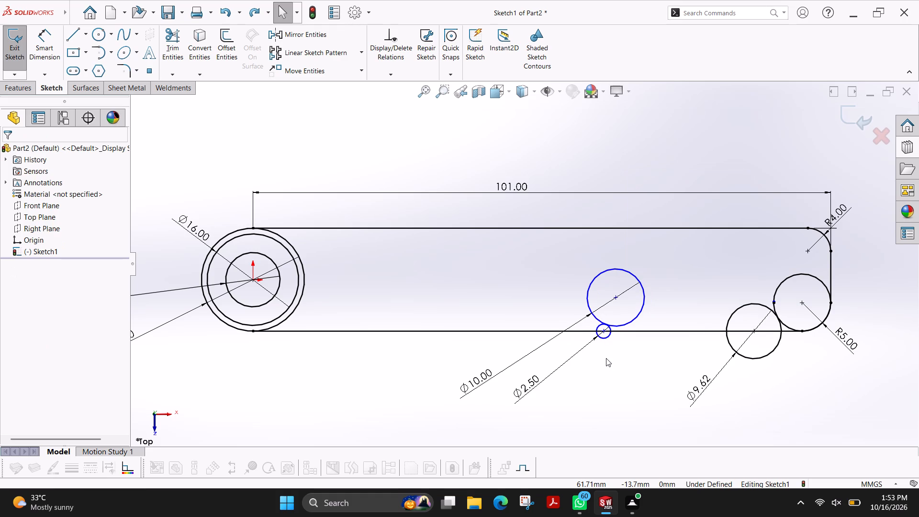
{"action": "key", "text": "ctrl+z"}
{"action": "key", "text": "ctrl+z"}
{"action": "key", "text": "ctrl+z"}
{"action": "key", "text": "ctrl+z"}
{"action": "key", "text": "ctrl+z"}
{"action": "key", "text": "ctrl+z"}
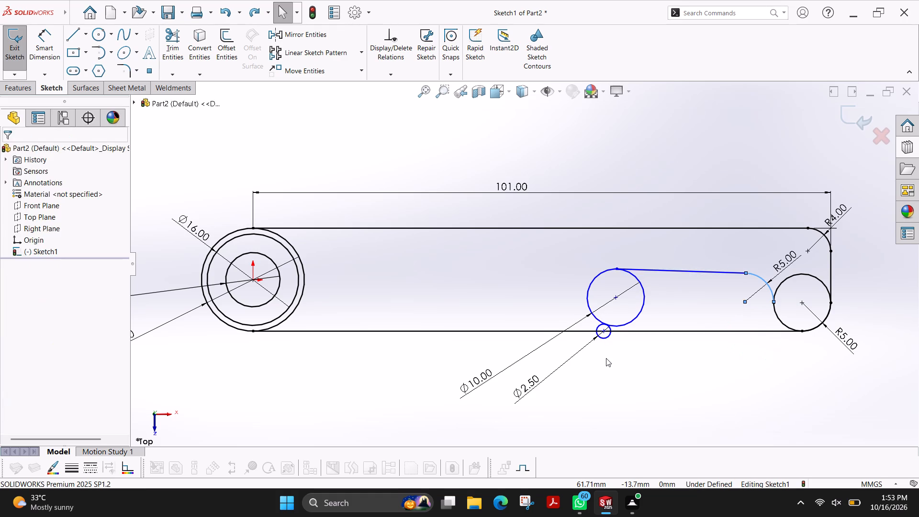
Undo the 2.5 mm circle and the deletion of the 5 mm circle beneath the 10 mm circle.
{"action": "key", "text": "ctrl+z"}
{"action": "key", "text": "ctrl+z"}
{"action": "key", "text": "ctrl+z"}
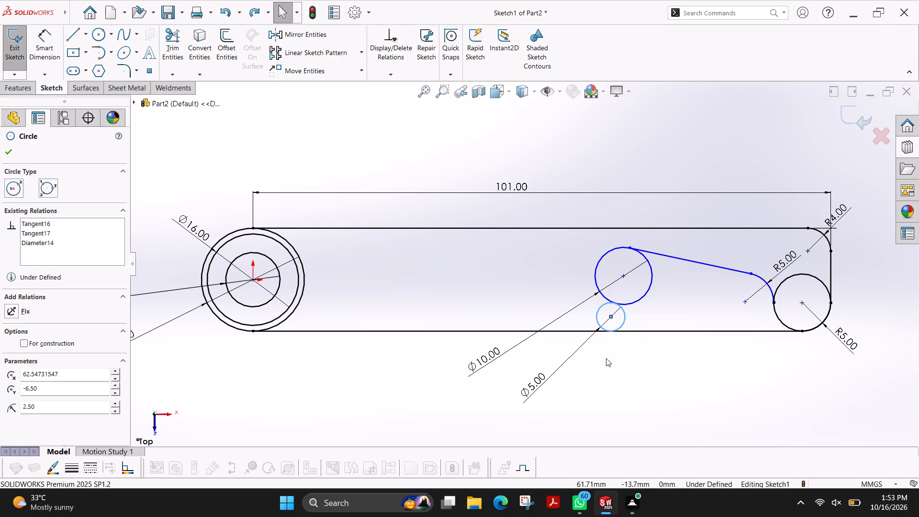
{"action": "key", "text": "ctrl+z"}
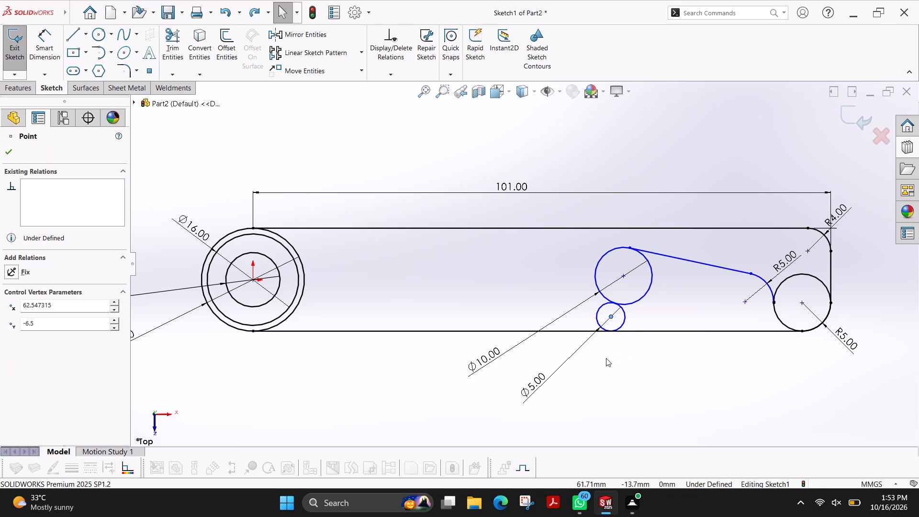
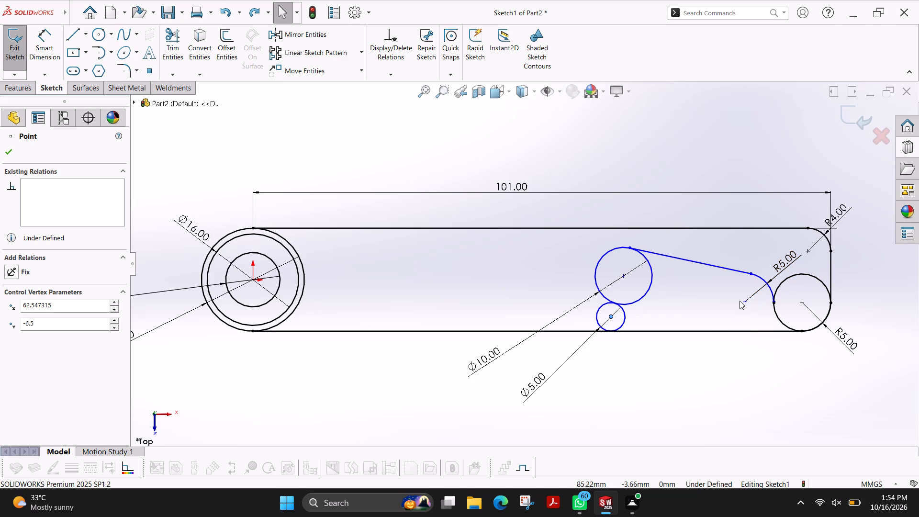
Undo the whole inner profile, including its circles, sloped line and dimensions, back to the outer outline with the right-end R5 circle.
{"action": "key", "text": "ctrl+z"}
{"action": "key", "text": "ctrl+z"}
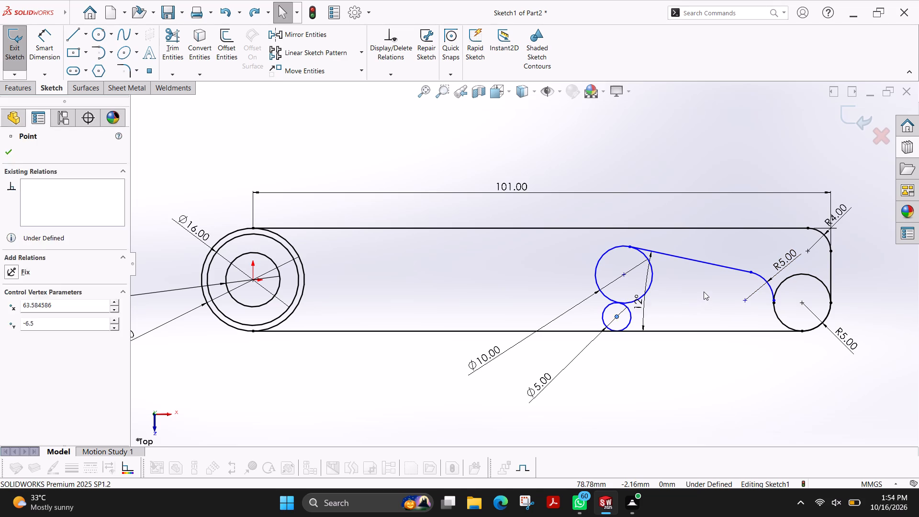
{"action": "key", "text": "ctrl+z"}
{"action": "key", "text": "ctrl+z"}
{"action": "key", "text": "ctrl+z"}
{"action": "key", "text": "ctrl+z"}
{"action": "key", "text": "ctrl+z"}
{"action": "key", "text": "ctrl+z"}
{"action": "key", "text": "ctrl+z"}
{"action": "key", "text": "ctrl+z"}
{"action": "key", "text": "ctrl+z"}
{"action": "key", "text": "ctrl+z"}
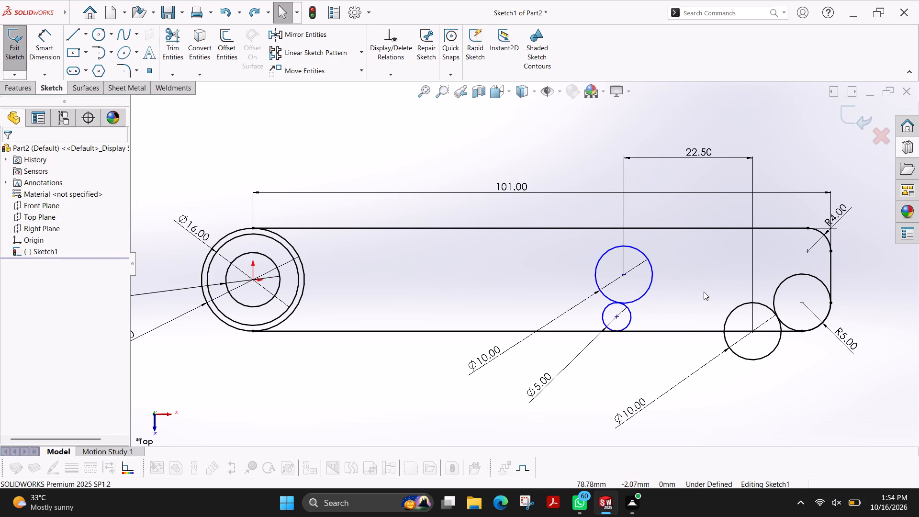
{"action": "key", "text": "ctrl+z"}
{"action": "key", "text": "ctrl+z"}
{"action": "key", "text": "ctrl+z"}
{"action": "key", "text": "ctrl+z"}
{"action": "key", "text": "ctrl+z"}
{"action": "key", "text": "ctrl+z"}
{"action": "key", "text": "ctrl+z"}
{"action": "key", "text": "ctrl+z"}
{"action": "key", "text": "ctrl+z"}
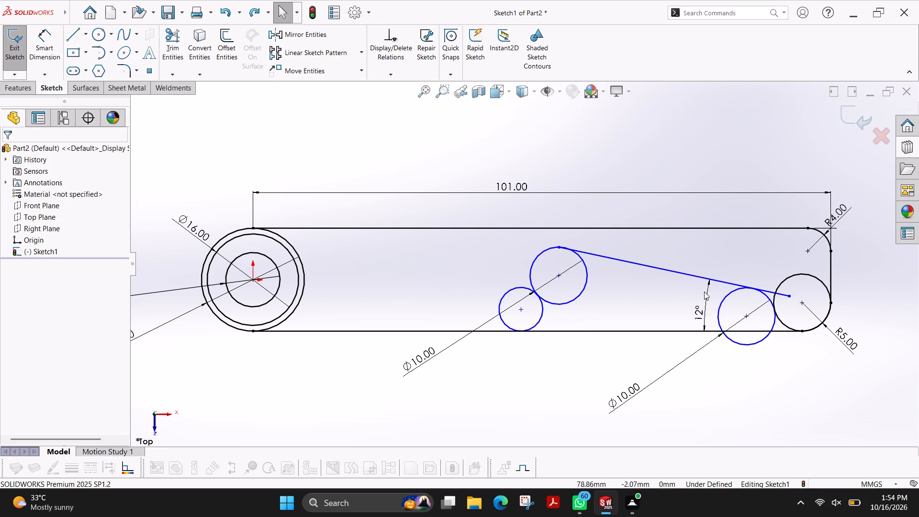
{"action": "key", "text": "ctrl+z"}
{"action": "key", "text": "ctrl+z"}
{"action": "key", "text": "ctrl+z"}
{"action": "key", "text": "ctrl+z"}
{"action": "key", "text": "ctrl+z"}
{"action": "key", "text": "ctrl+z"}
{"action": "key", "text": "ctrl+z"}
{"action": "key", "text": "ctrl+z"}
{"action": "key", "text": "ctrl+z"}
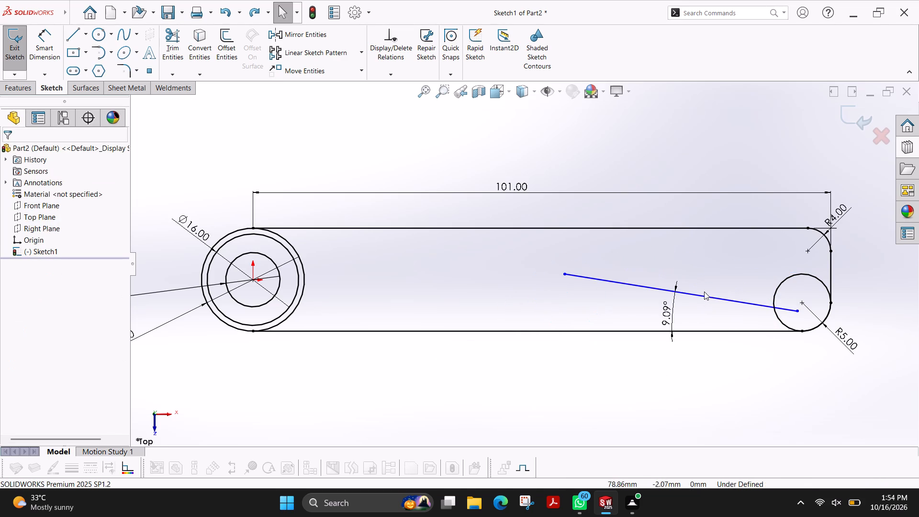
{"action": "key", "text": "ctrl+z"}
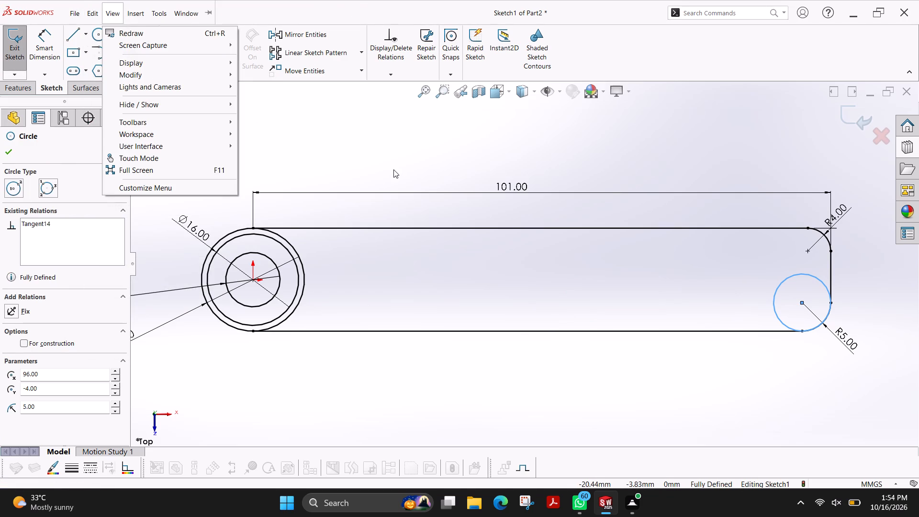
{"action": "left_click", "coordinate": [367, 135]}
Sketch a perimeter circle of radius 2.5 mm above the arm's lower horizontal line and tangent to it.
{"action": "left_click", "coordinate": [95, 34]}
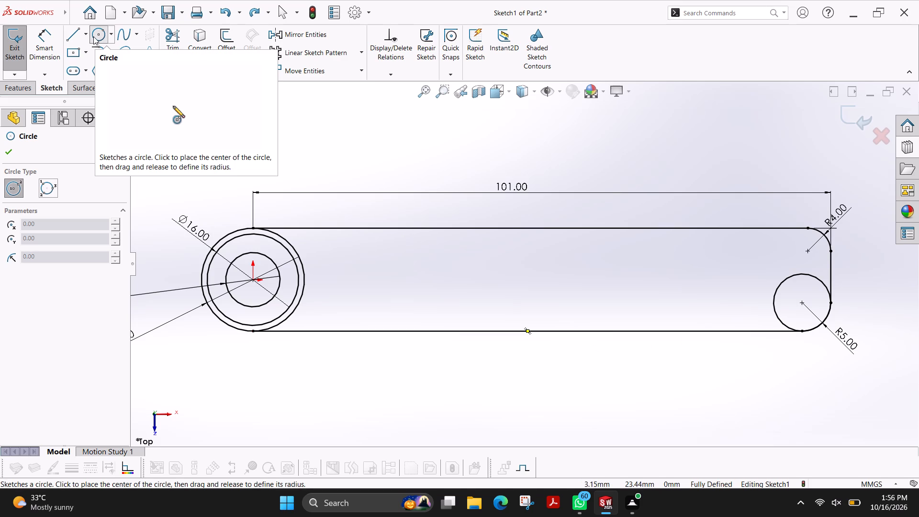
{"action": "left_click", "coordinate": [110, 36]}
{"action": "left_click", "coordinate": [118, 59]}
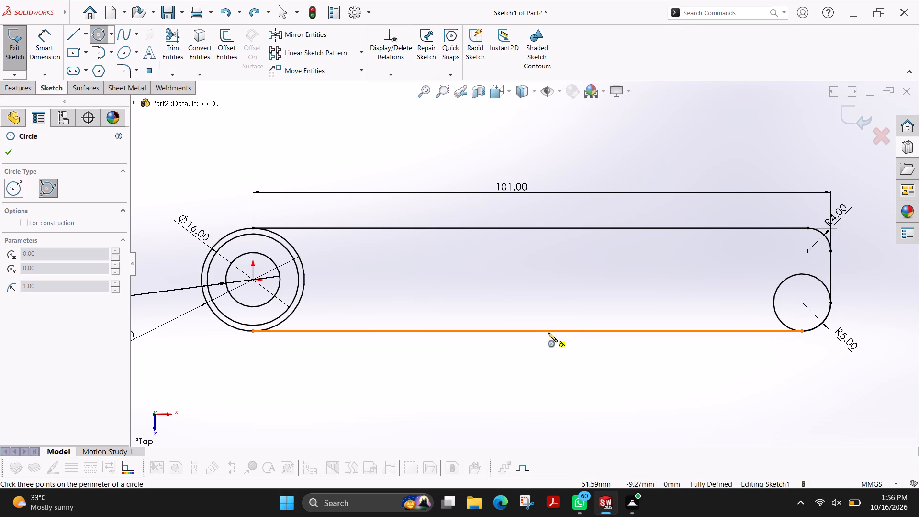
{"action": "left_click", "coordinate": [548, 330]}
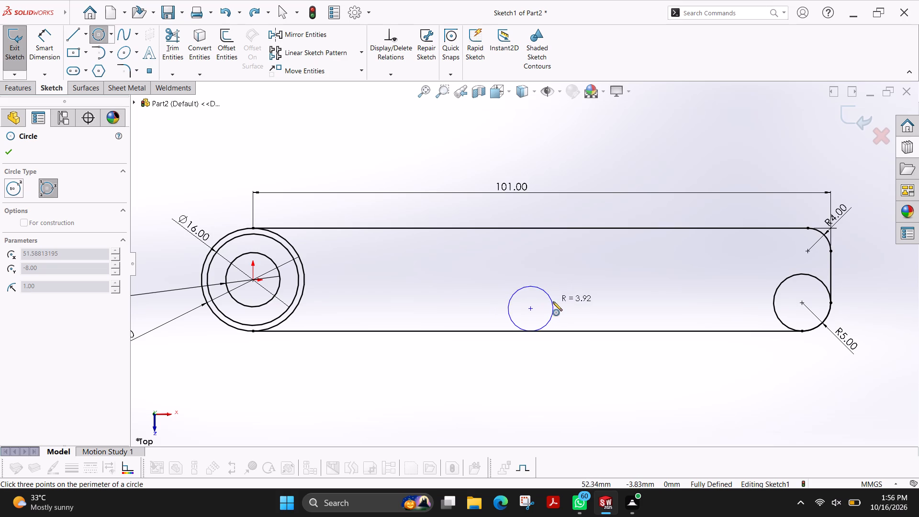
{"action": "left_click", "coordinate": [570, 302]}
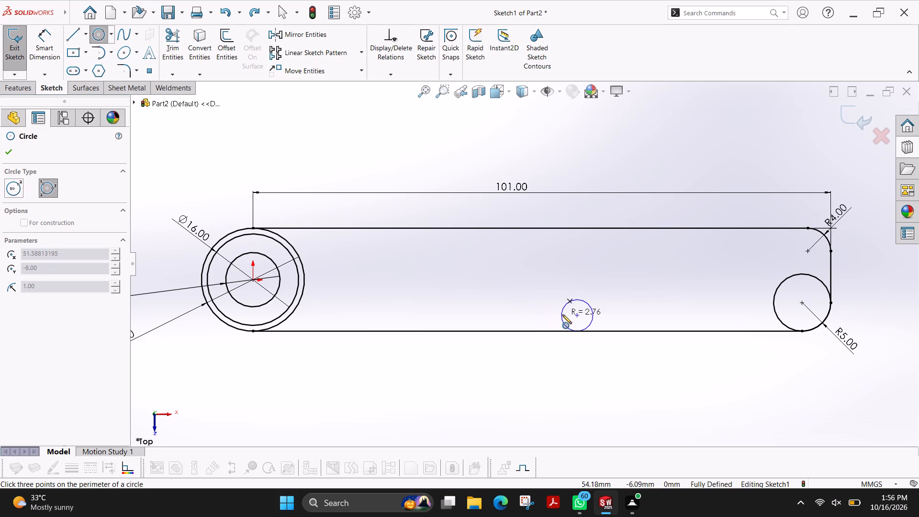
{"action": "left_click", "coordinate": [555, 310]}
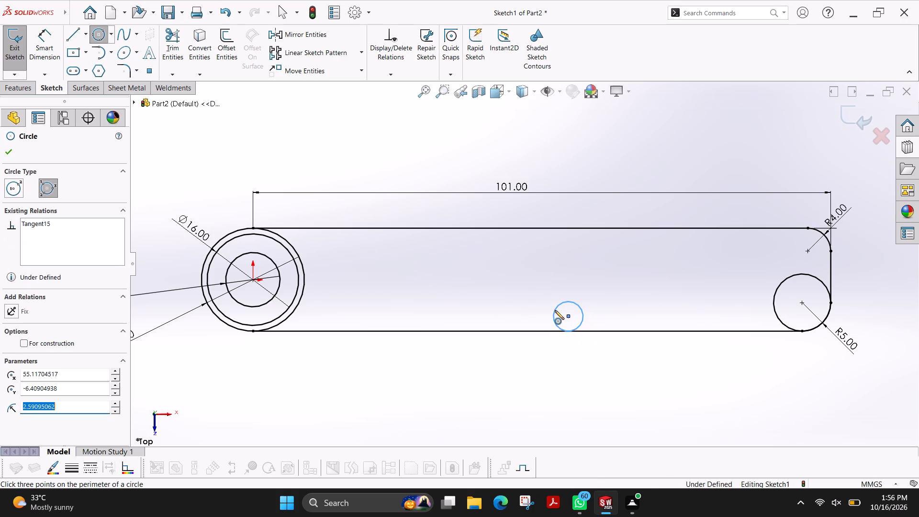
{"action": "type", "text": "2.5"}
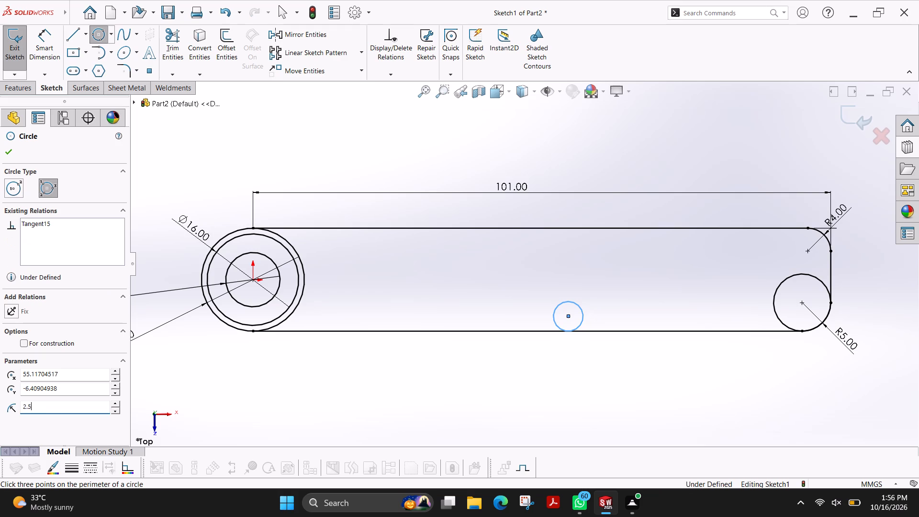
{"action": "key", "text": "Return"}
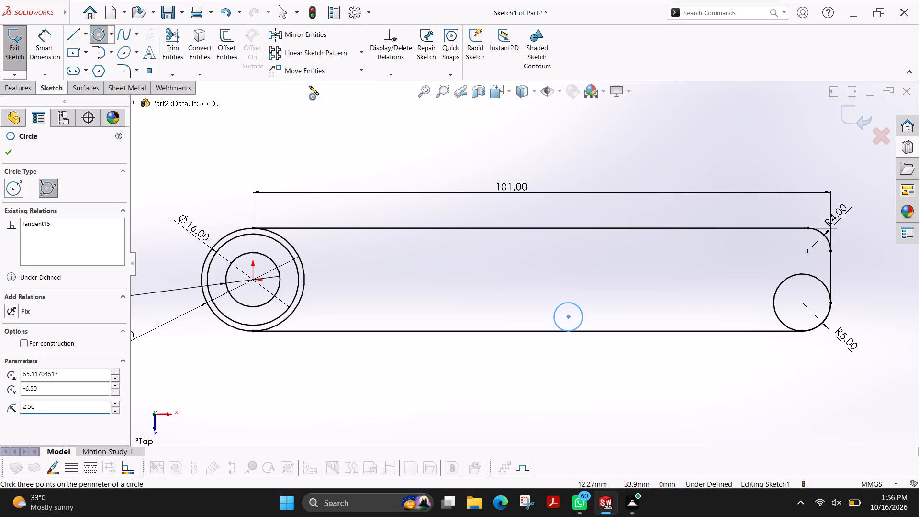
{"action": "left_click", "coordinate": [6, 147]}
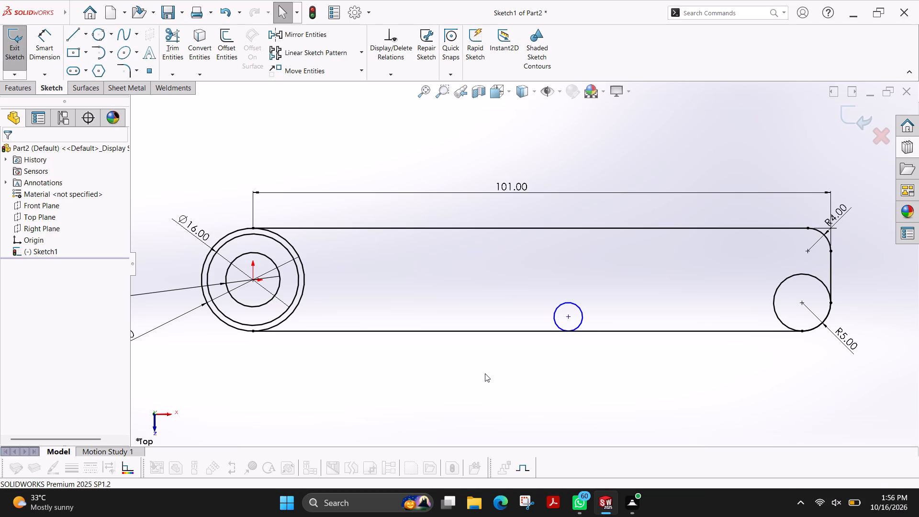
Draw a horizontal construction line about 58 mm long through the 2.5 mm radius circle's centre, extending past the arm's right end.
{"action": "left_click", "coordinate": [82, 34]}
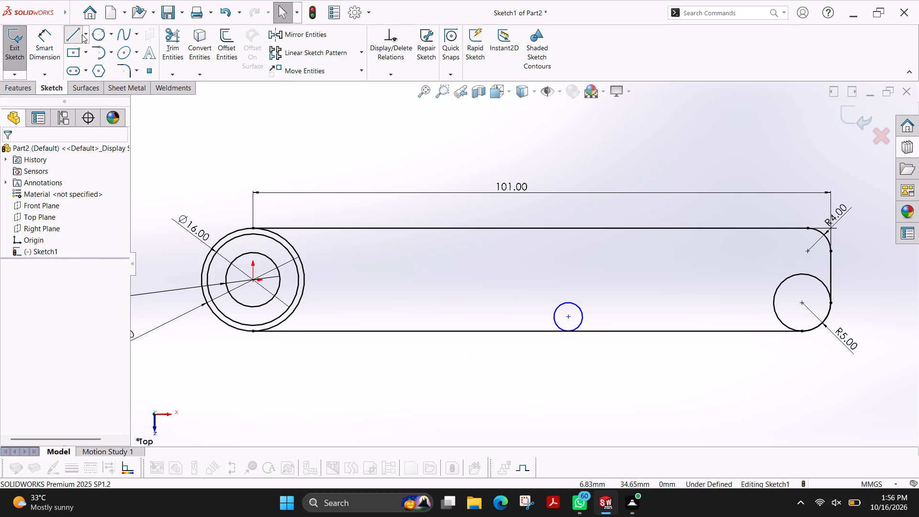
{"action": "left_click", "coordinate": [62, 277]}
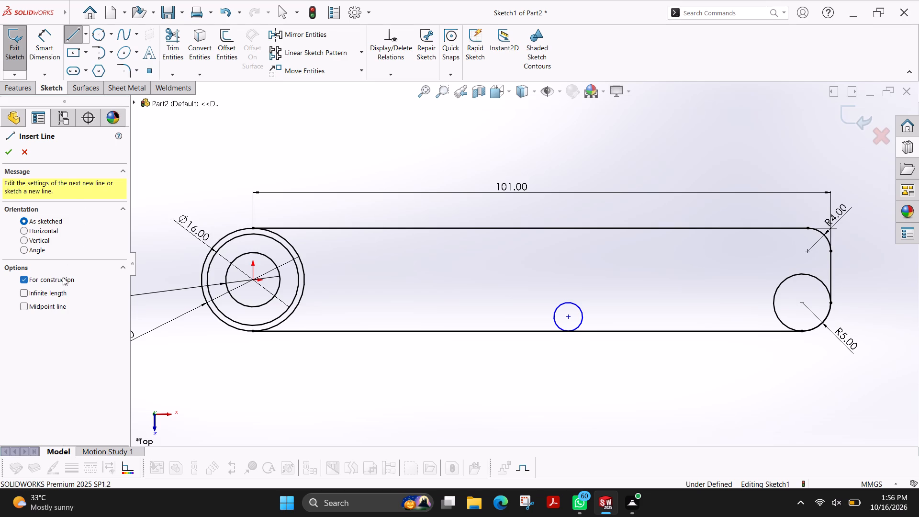
{"action": "left_click", "coordinate": [536, 316]}
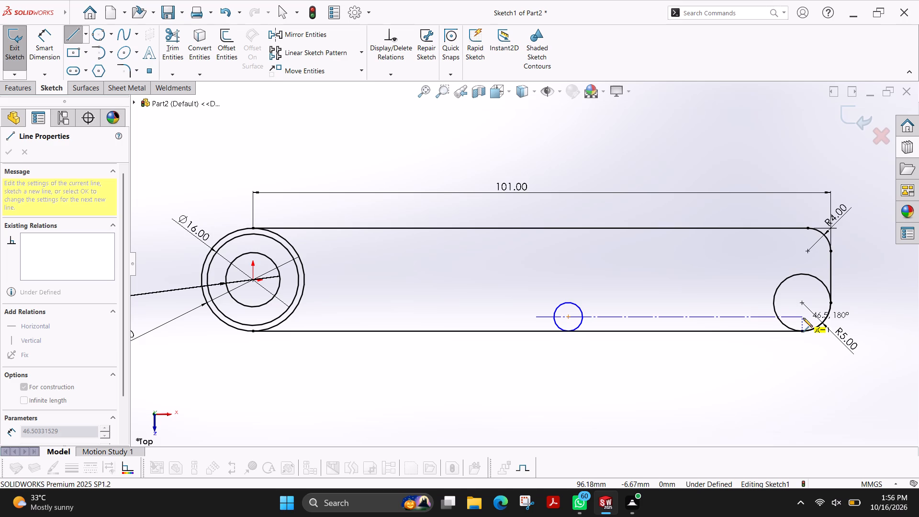
{"action": "left_click", "coordinate": [866, 318]}
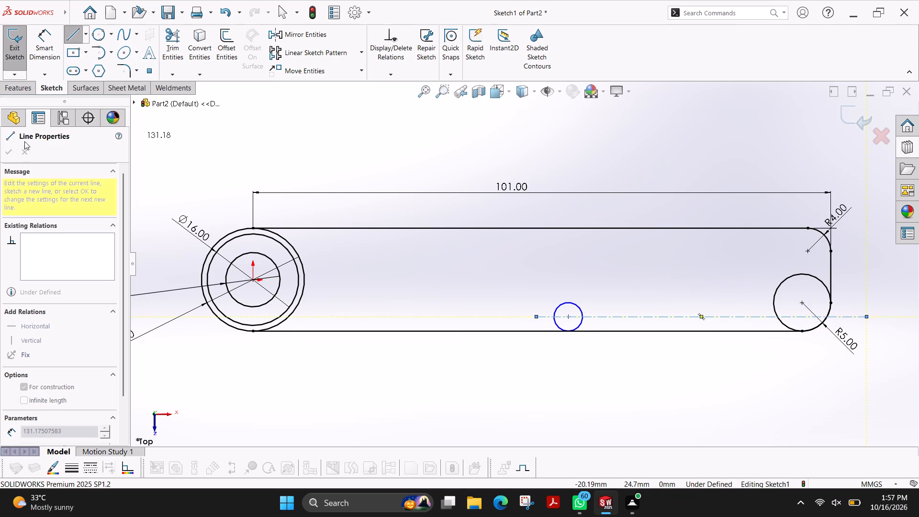
{"action": "key", "text": "Escape"}
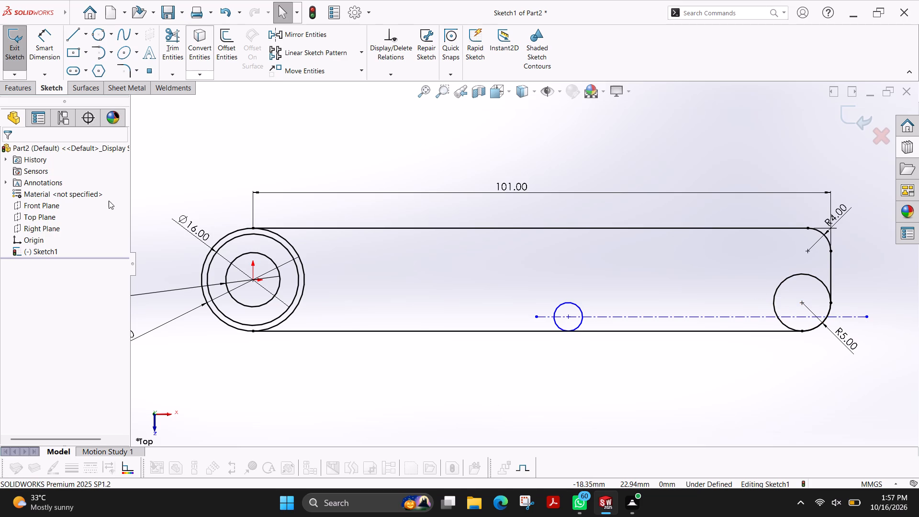
Sketch a perimeter circle of radius 5 mm above the small 2.5 mm radius circle and tangent to it.
{"action": "left_click", "coordinate": [100, 38]}
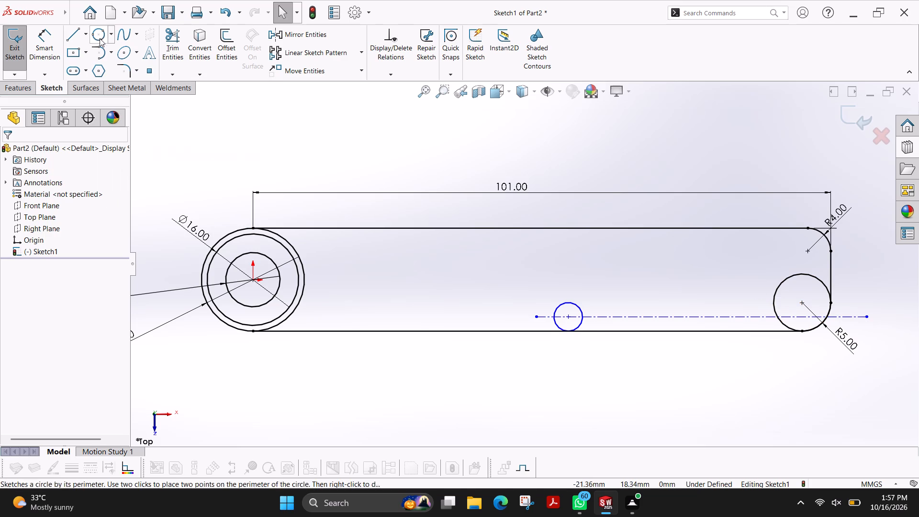
{"action": "left_click", "coordinate": [573, 303]}
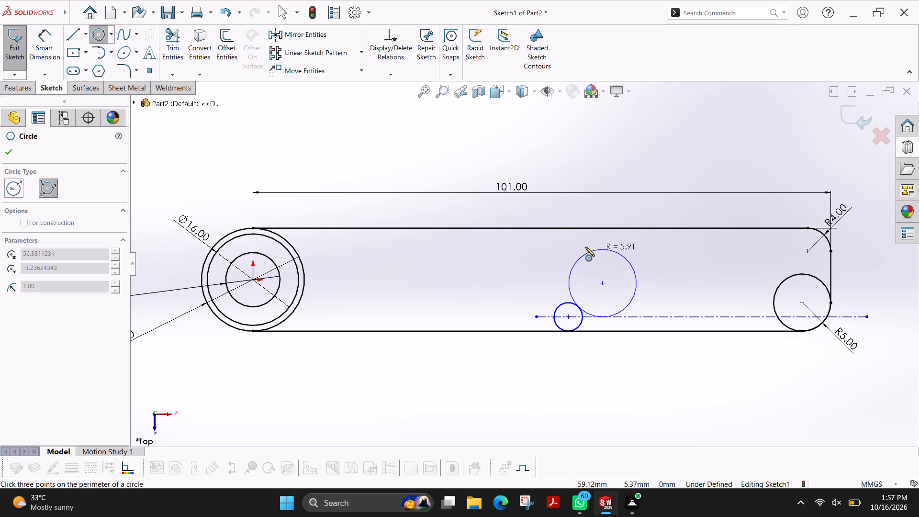
{"action": "left_click", "coordinate": [573, 243]}
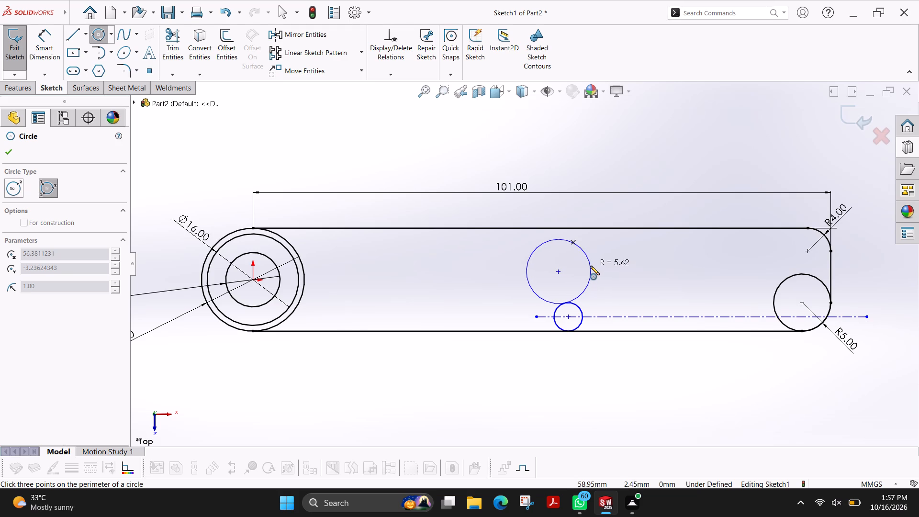
{"action": "left_click", "coordinate": [590, 266]}
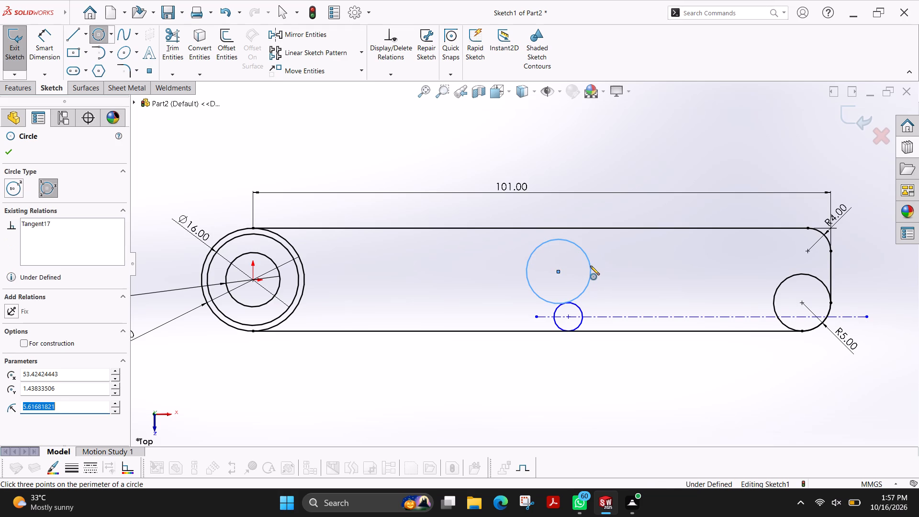
{"action": "key", "text": "5"}
{"action": "key", "text": "Return"}
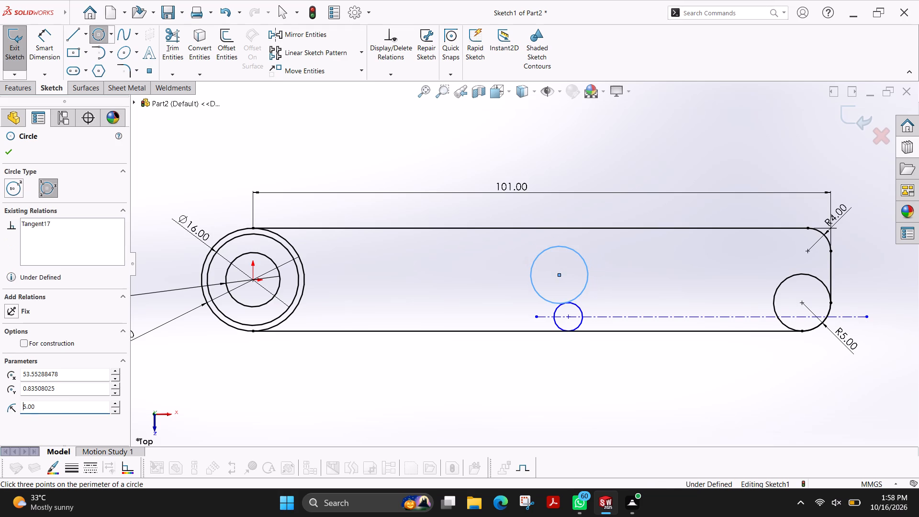
{"action": "left_click", "coordinate": [13, 146]}
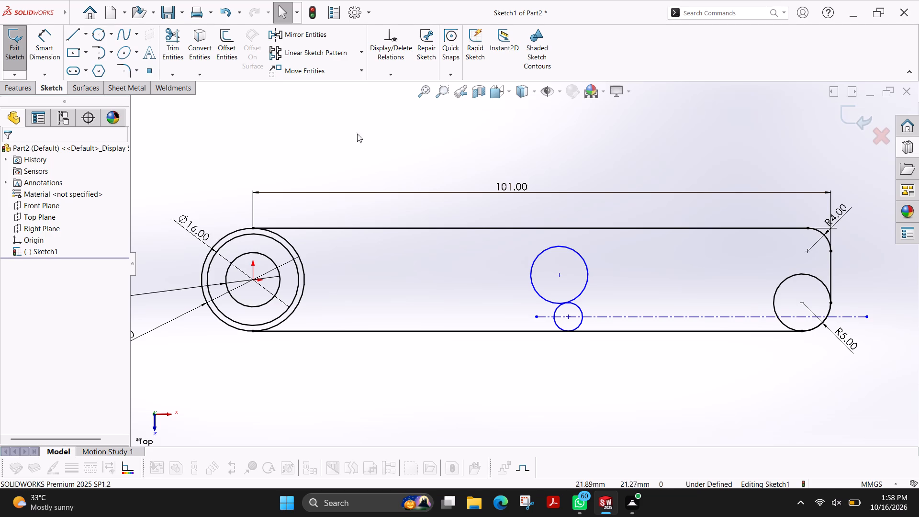
Sketch a perimeter circle of radius 5 mm tangent to the upper-left side of the right-end R5 circle.
{"action": "left_click", "coordinate": [96, 35]}
{"action": "left_click", "coordinate": [776, 288]}
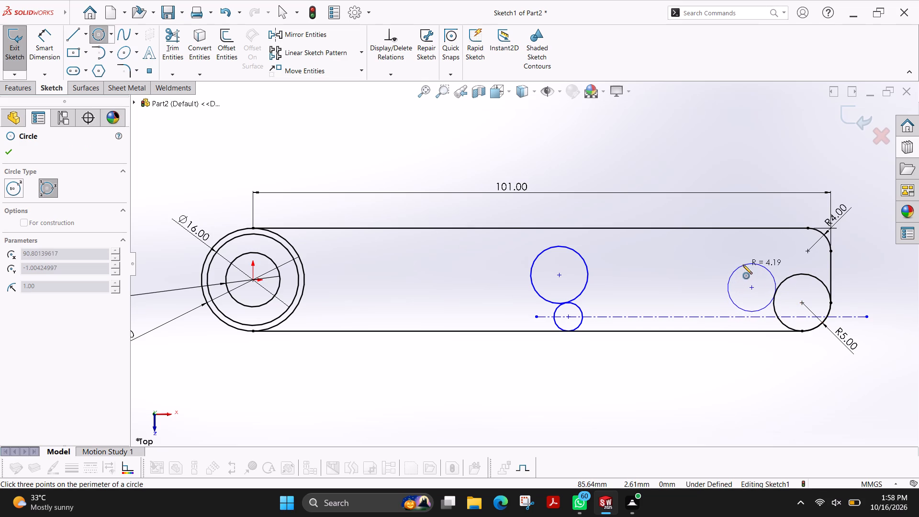
{"action": "left_click", "coordinate": [743, 265]}
{"action": "left_click", "coordinate": [741, 286]}
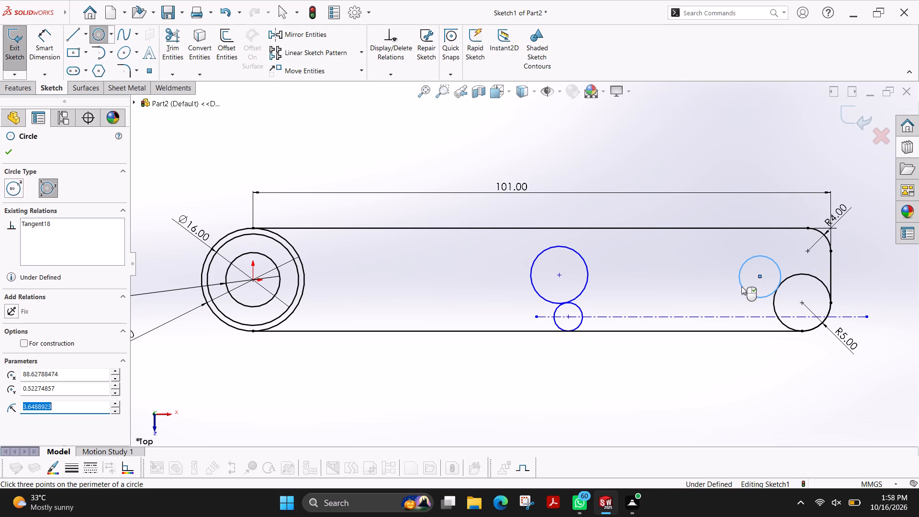
{"action": "key", "text": "5"}
{"action": "key", "text": "Return"}
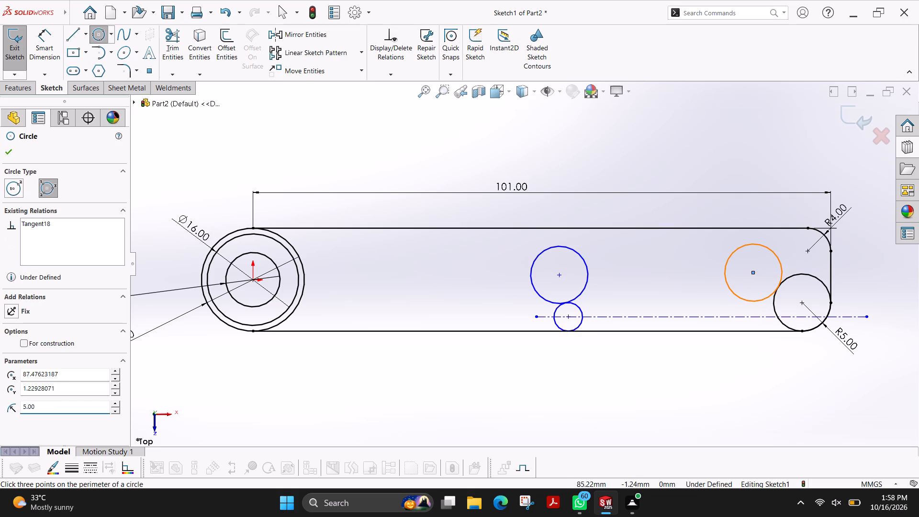
{"action": "left_click", "coordinate": [9, 151]}
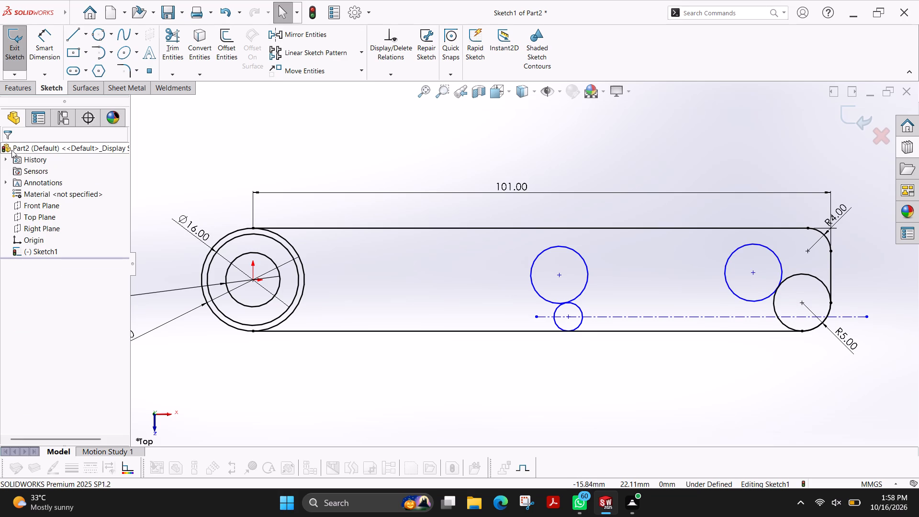
Move the centre of the circle beside the right-end R5 circle down to about X 86.4, Y -3.4 mm.
{"action": "left_click_drag", "start_coordinate": [755, 273], "coordinate": [748, 289]}
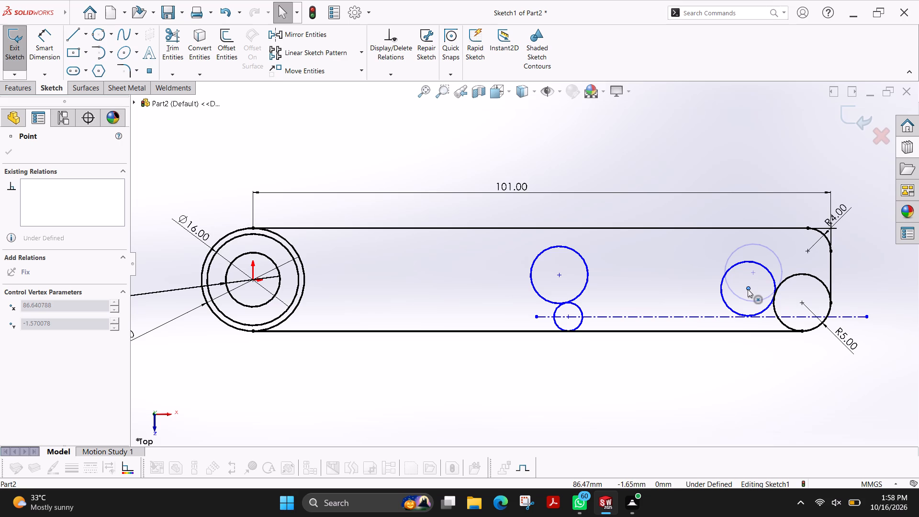
{"action": "left_click_drag", "start_coordinate": [748, 289], "coordinate": [749, 297]}
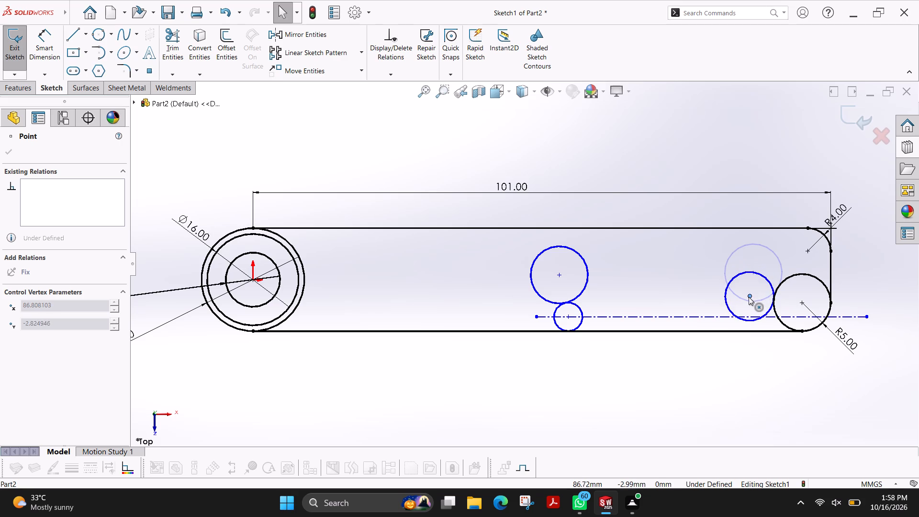
{"action": "left_click_drag", "start_coordinate": [749, 297], "coordinate": [747, 299]}
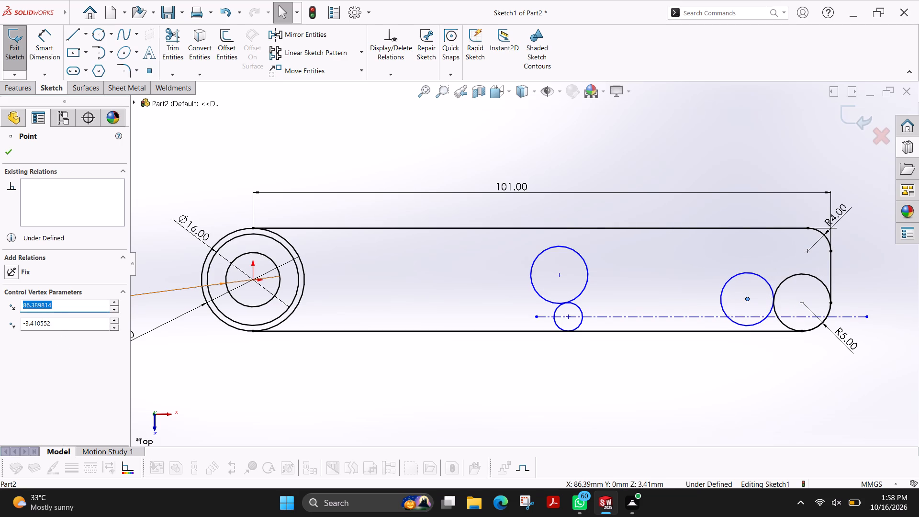
{"action": "left_click", "coordinate": [10, 152]}
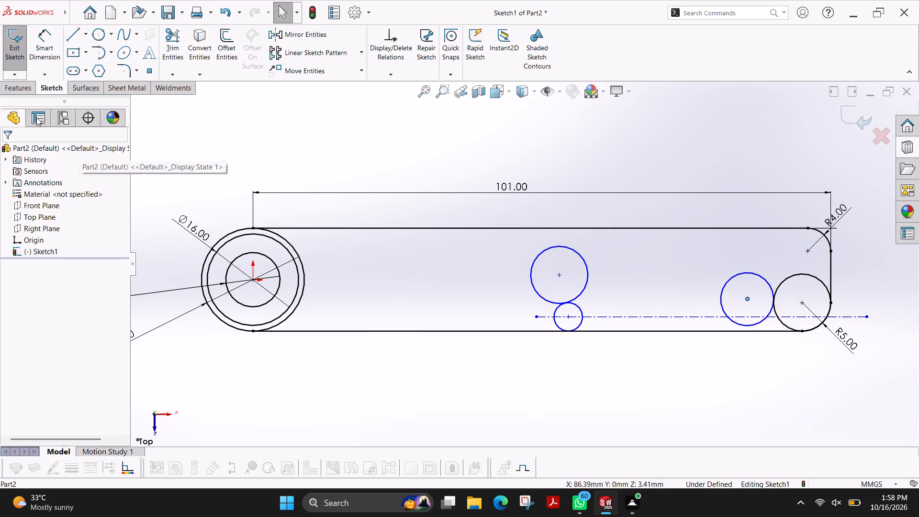
Dimension the diameter of the circle beside the right-end R5 circle as 10 mm.
{"action": "left_click", "coordinate": [41, 42]}
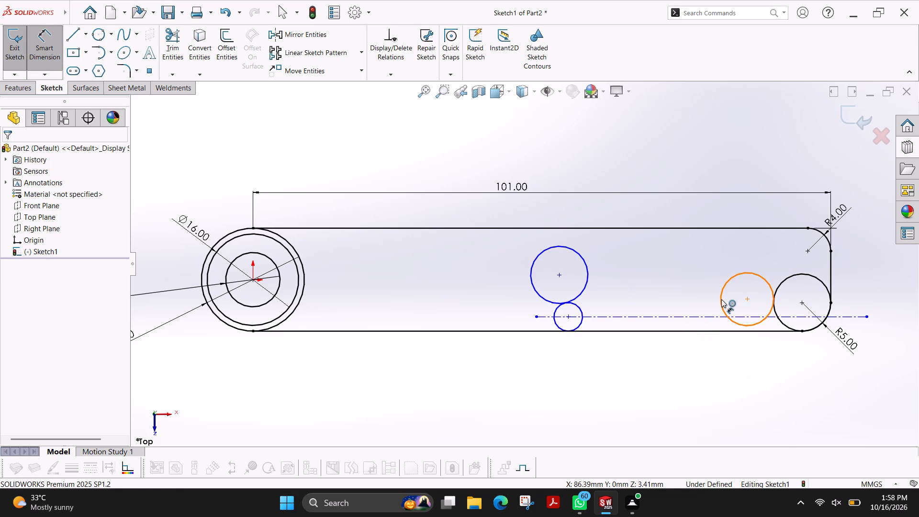
{"action": "left_click", "coordinate": [721, 299]}
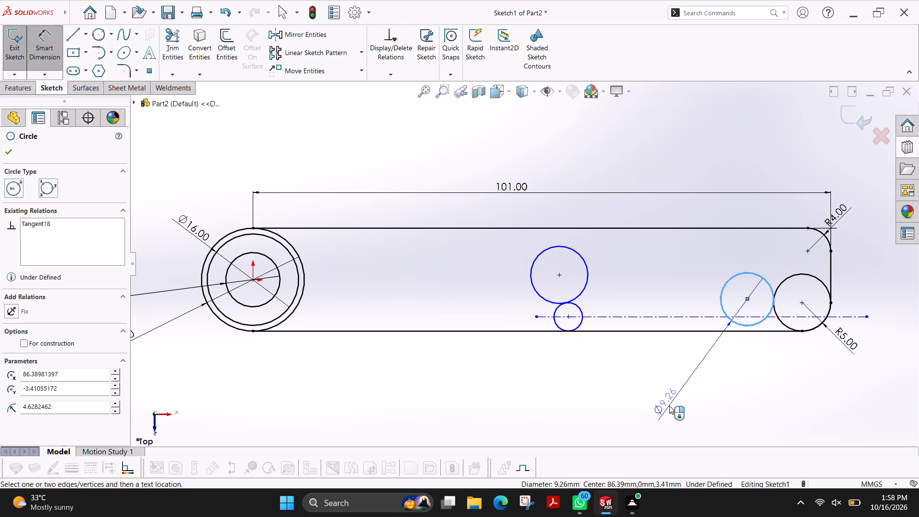
{"action": "left_click", "coordinate": [669, 405]}
{"action": "key", "text": "5"}
{"action": "key", "text": "Return"}
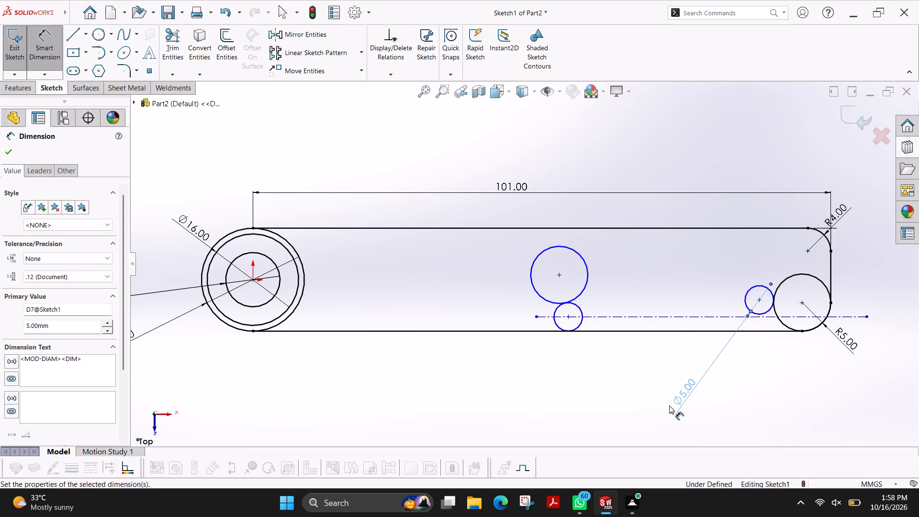
{"action": "double_click", "coordinate": [684, 393]}
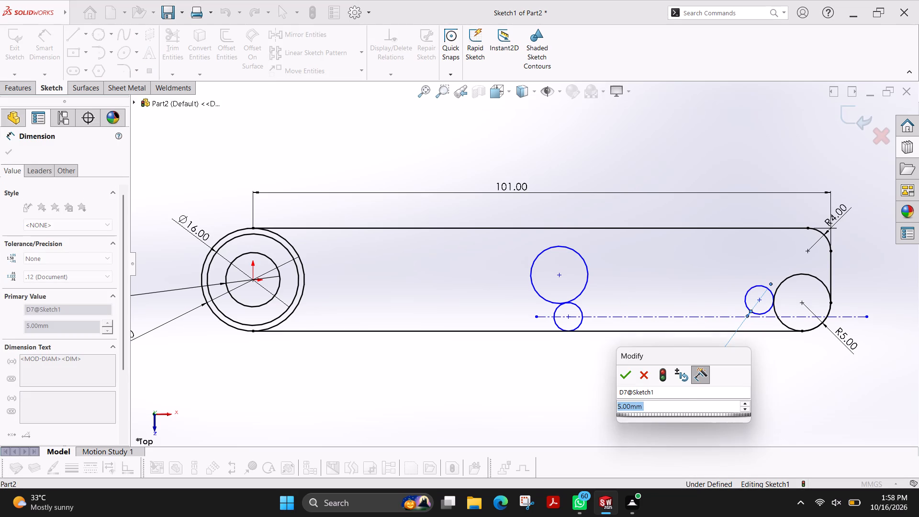
{"action": "type", "text": "10"}
{"action": "key", "text": "Return"}
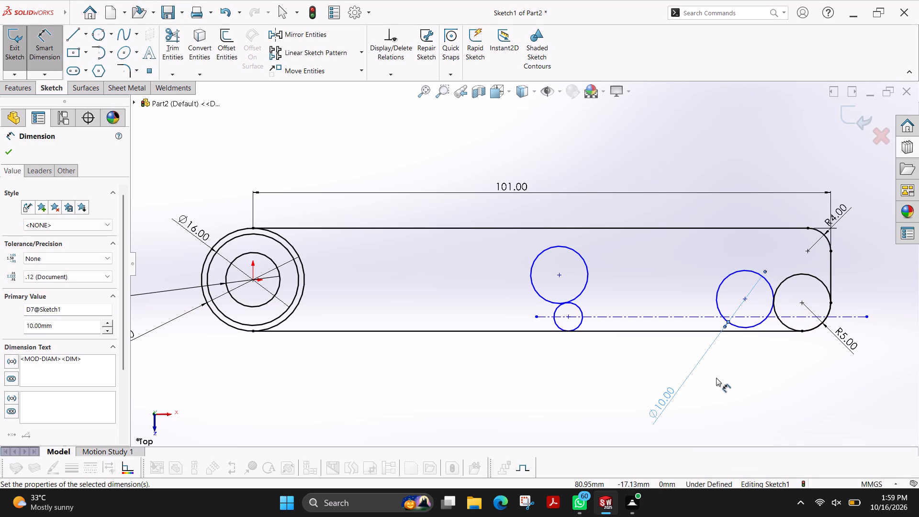
Add diameter dimensions of 10 mm to the mid-arm circle and 5 mm to the small circle tangent below it.
{"action": "left_click", "coordinate": [533, 280]}
{"action": "left_click", "coordinate": [430, 360]}
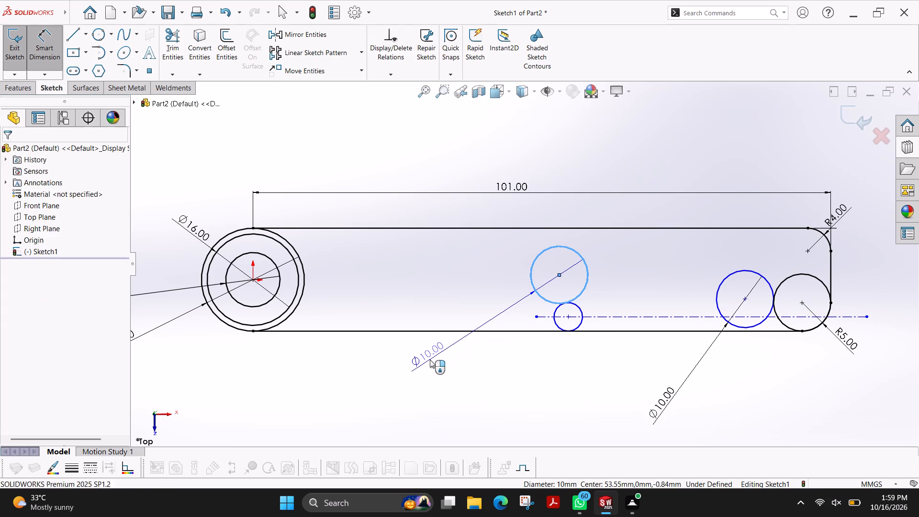
{"action": "key", "text": "Return"}
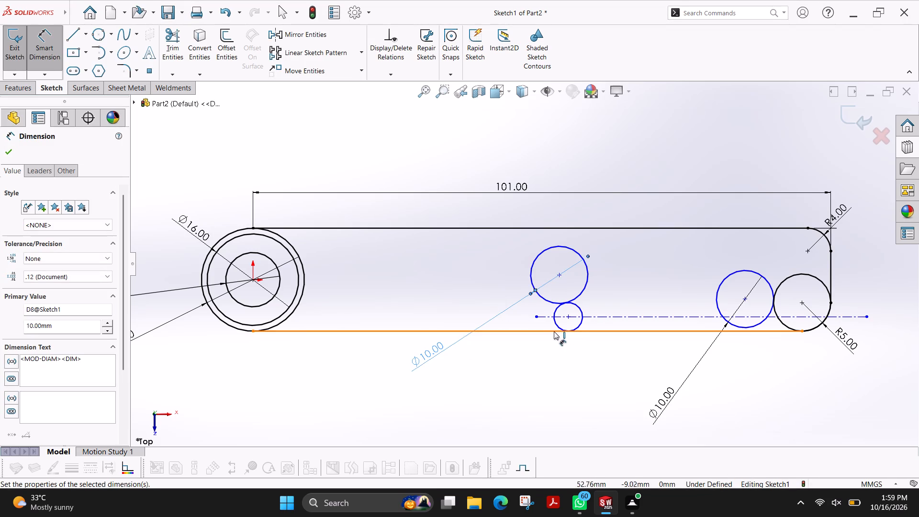
{"action": "left_click", "coordinate": [559, 325]}
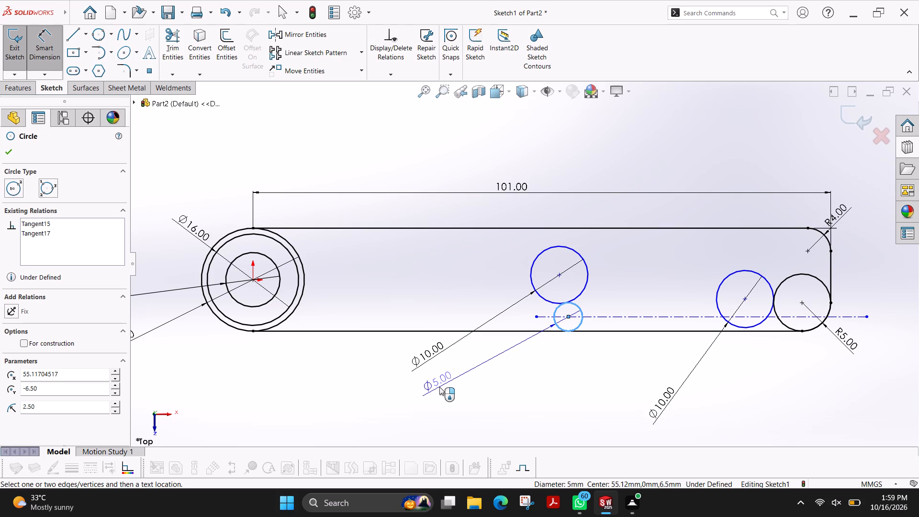
{"action": "left_click", "coordinate": [439, 387]}
{"action": "key", "text": "Return"}
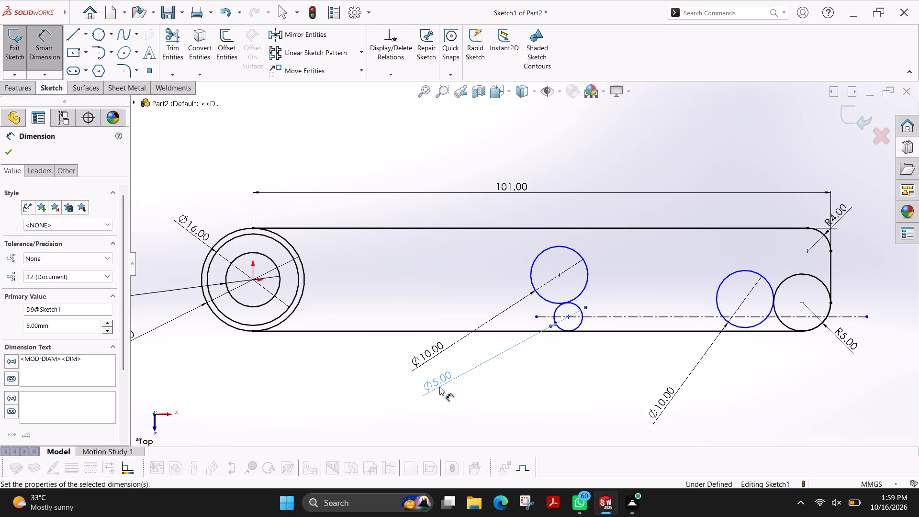
Move the two mid-arm tangent circles toward the arm's right end, placing the small circle's centre at about X 60.4, Y -6.5 mm.
{"action": "left_click", "coordinate": [72, 37]}
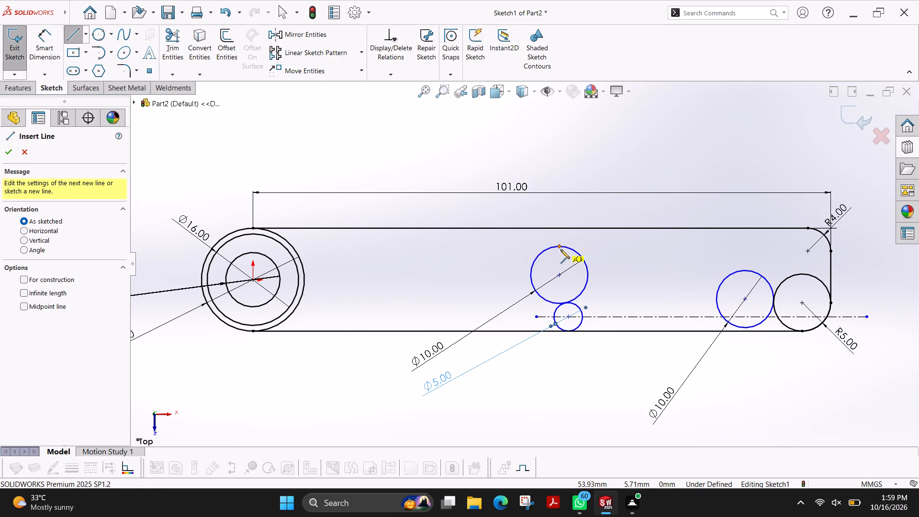
{"action": "left_click", "coordinate": [50, 41]}
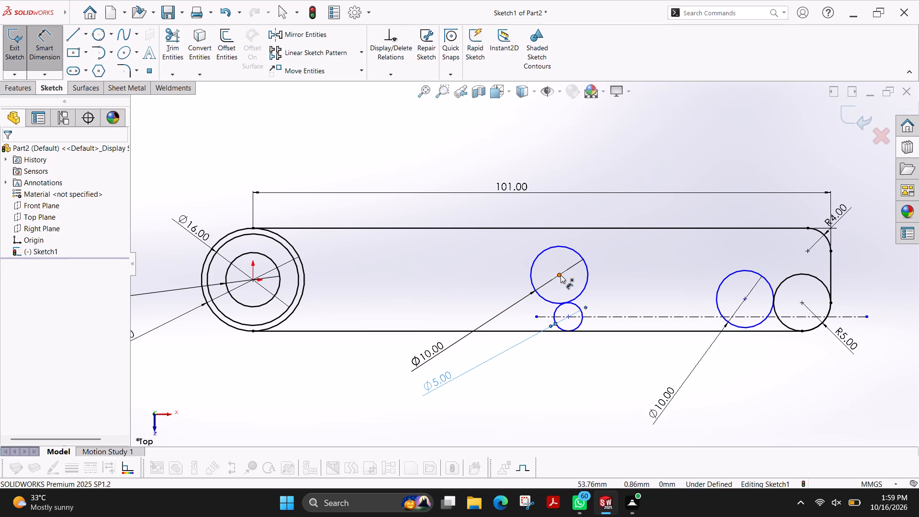
{"action": "left_click_drag", "start_coordinate": [560, 275], "coordinate": [576, 275]}
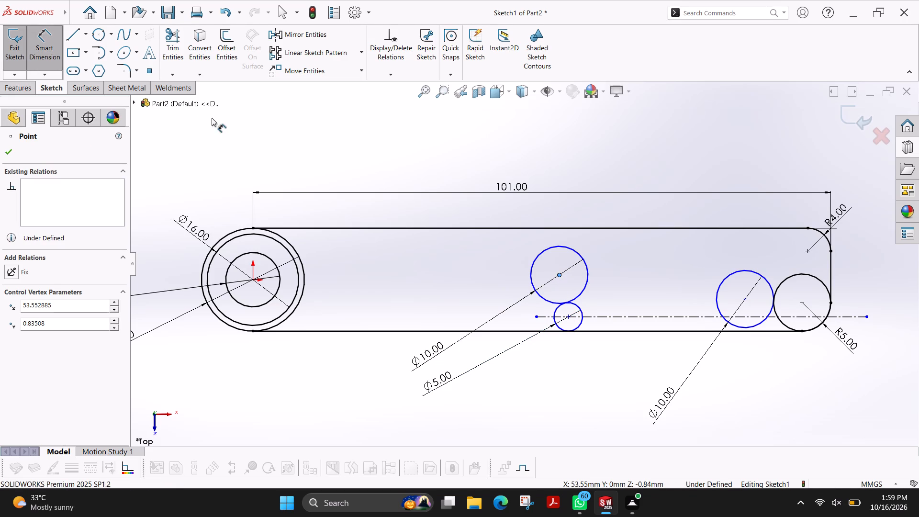
{"action": "left_click", "coordinate": [57, 42]}
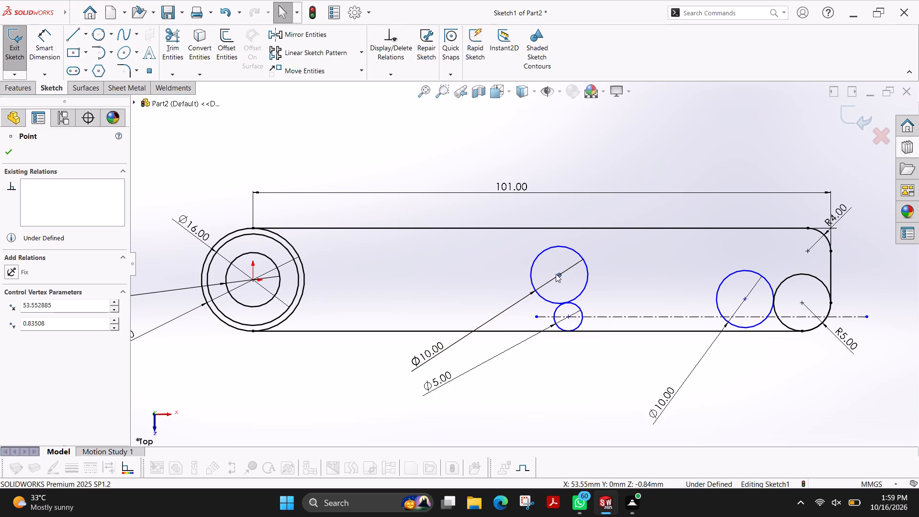
{"action": "left_click_drag", "start_coordinate": [560, 275], "coordinate": [591, 266]}
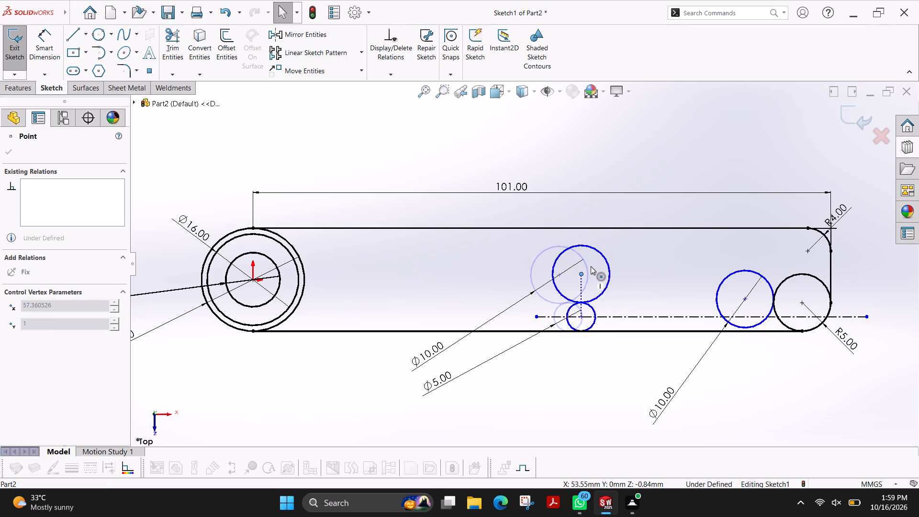
{"action": "left_click_drag", "start_coordinate": [591, 266], "coordinate": [621, 280]}
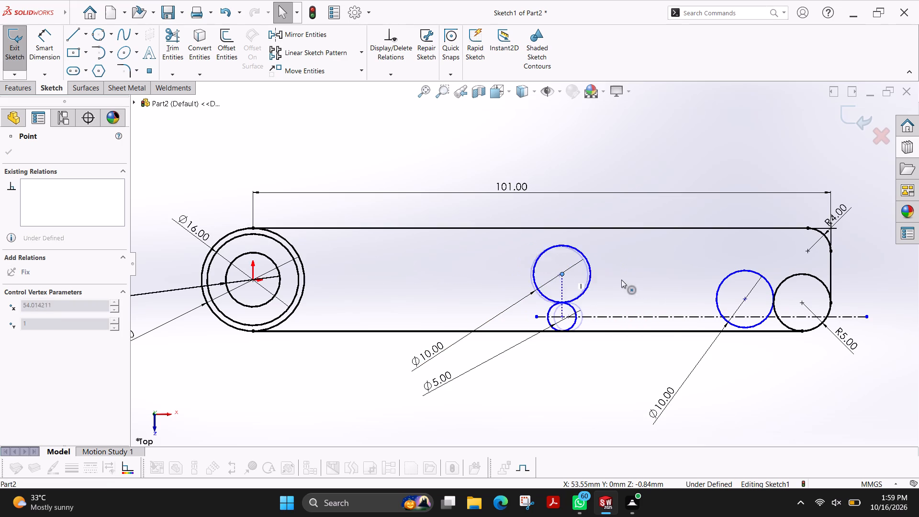
{"action": "left_click_drag", "start_coordinate": [621, 280], "coordinate": [586, 341]}
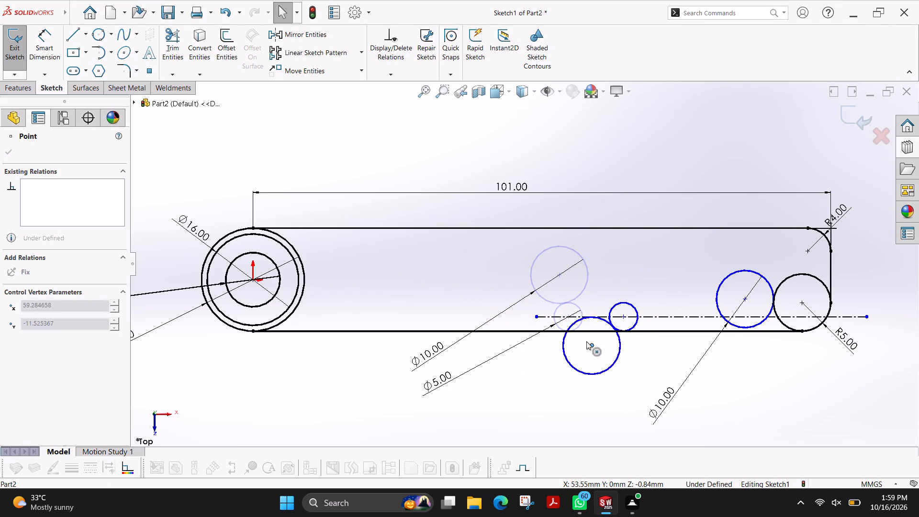
{"action": "left_click_drag", "start_coordinate": [586, 341], "coordinate": [628, 262]}
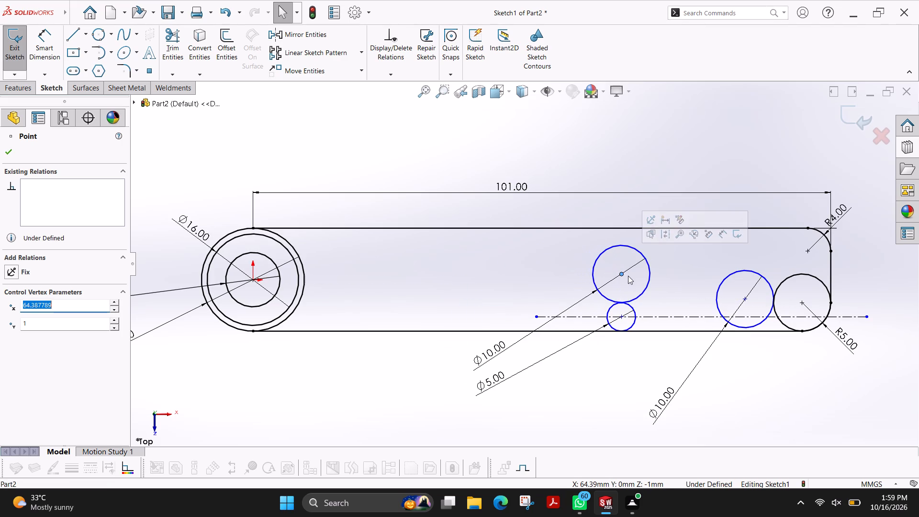
{"action": "left_click_drag", "start_coordinate": [622, 317], "coordinate": [600, 312]}
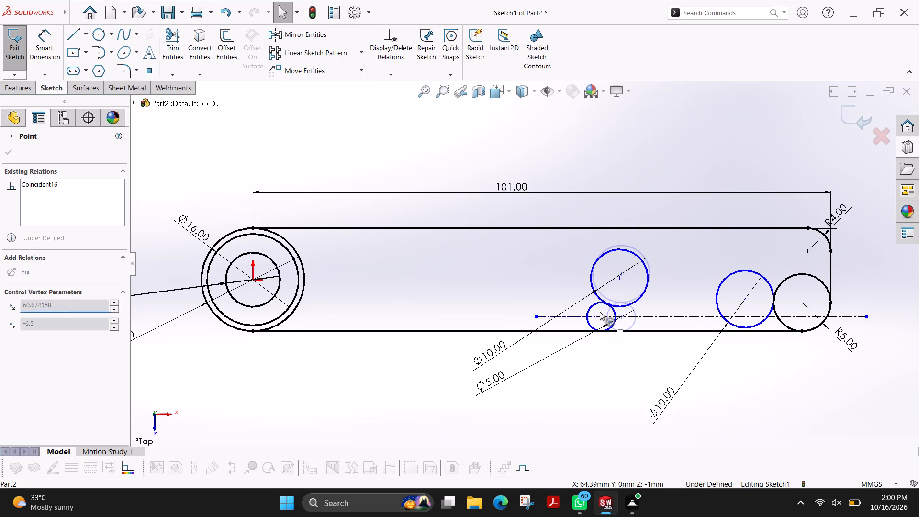
{"action": "left_click_drag", "start_coordinate": [600, 312], "coordinate": [598, 311]}
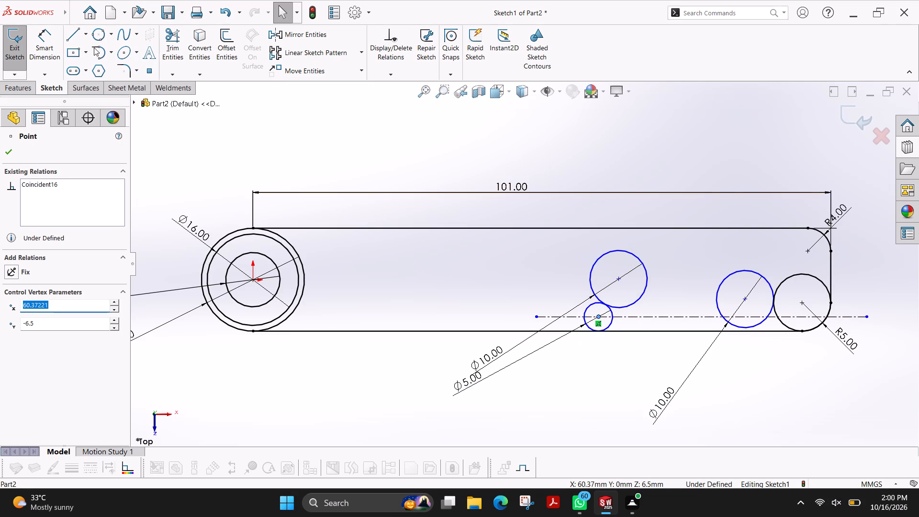
Dimension the horizontal distance between the centres of the two 10 mm diameter circles as 22.5 mm.
{"action": "left_click", "coordinate": [51, 37]}
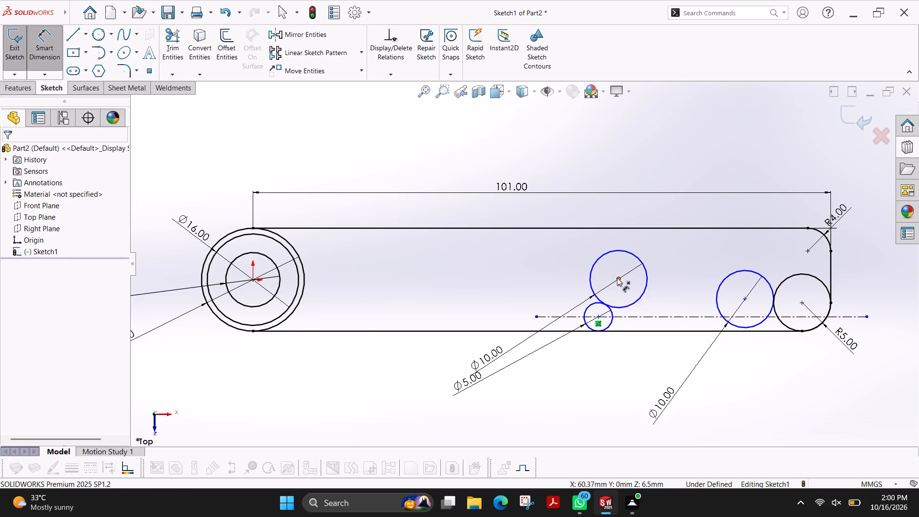
{"action": "left_click", "coordinate": [620, 278]}
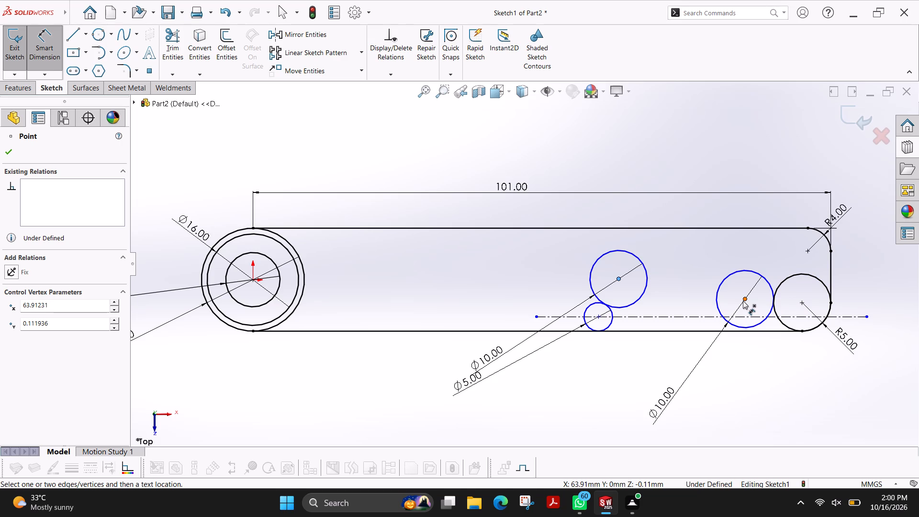
{"action": "left_click", "coordinate": [743, 301]}
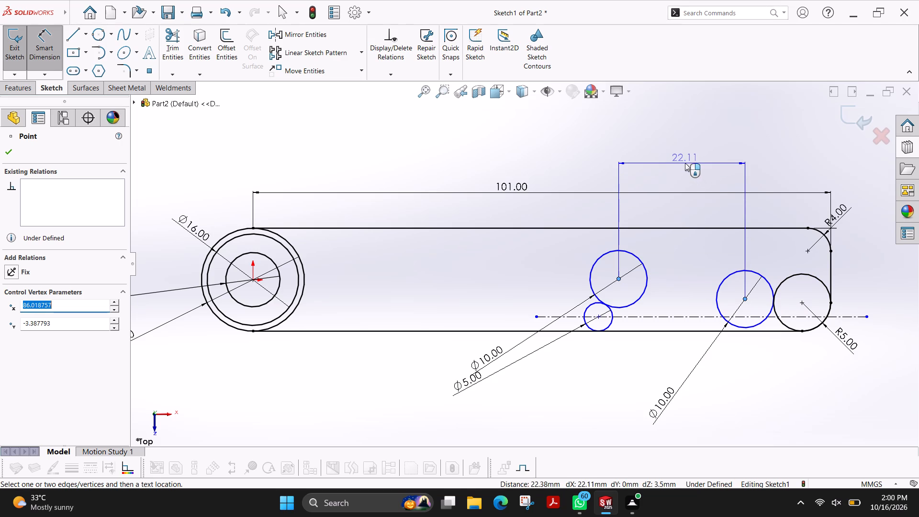
{"action": "left_click", "coordinate": [685, 163]}
{"action": "type", "text": "22.5"}
{"action": "key", "text": "Return"}
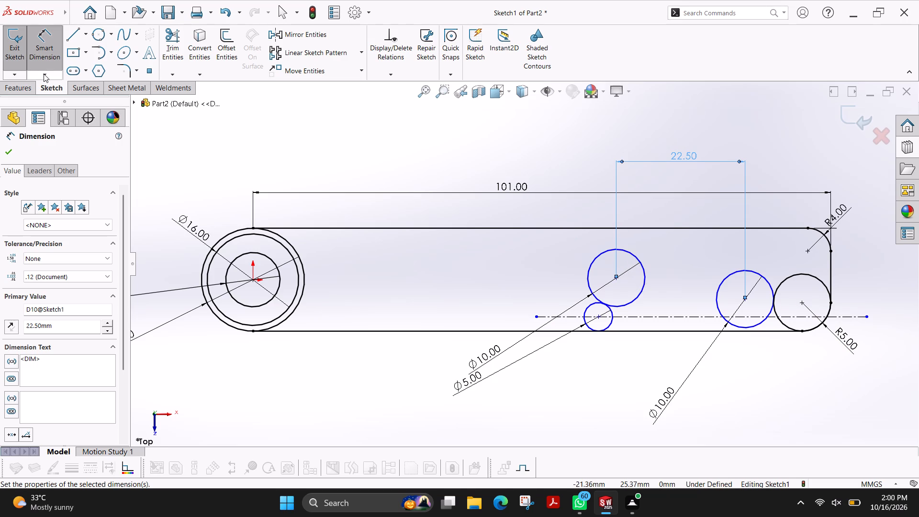
Sketch a sloping line about 22.8 mm long, tangent to the tops of the two 10 mm diameter circles.
{"action": "left_click", "coordinate": [73, 40]}
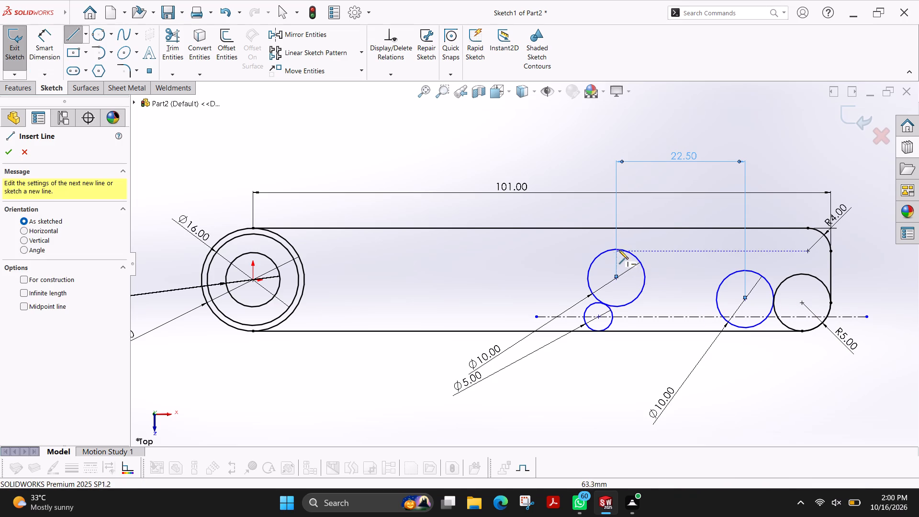
{"action": "left_click", "coordinate": [623, 250]}
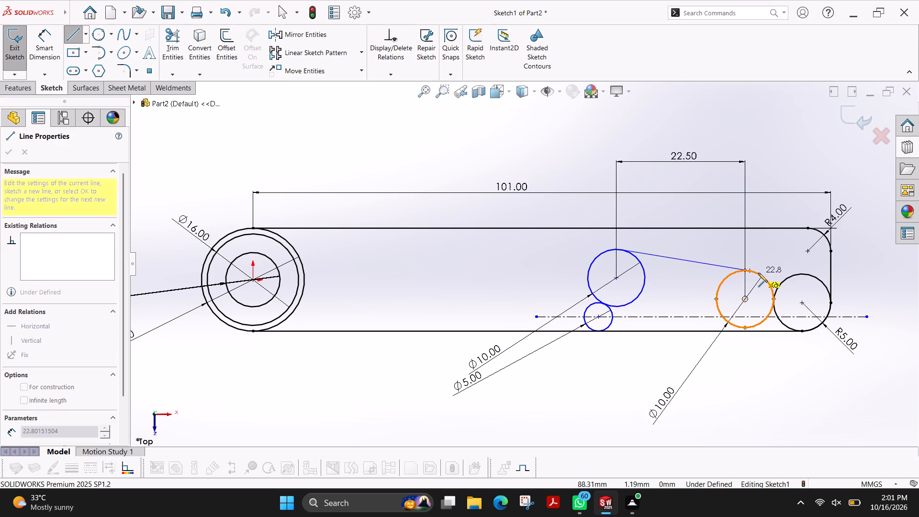
{"action": "left_click", "coordinate": [758, 273]}
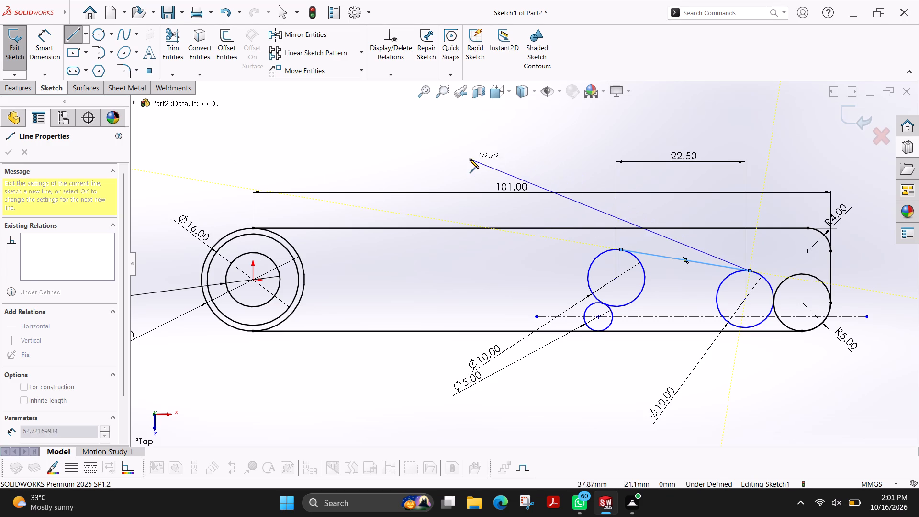
{"action": "key", "text": "Escape"}
Dimension the angle between the sloping tangent line and the arm's bottom edge as 12°.
{"action": "left_click", "coordinate": [44, 62]}
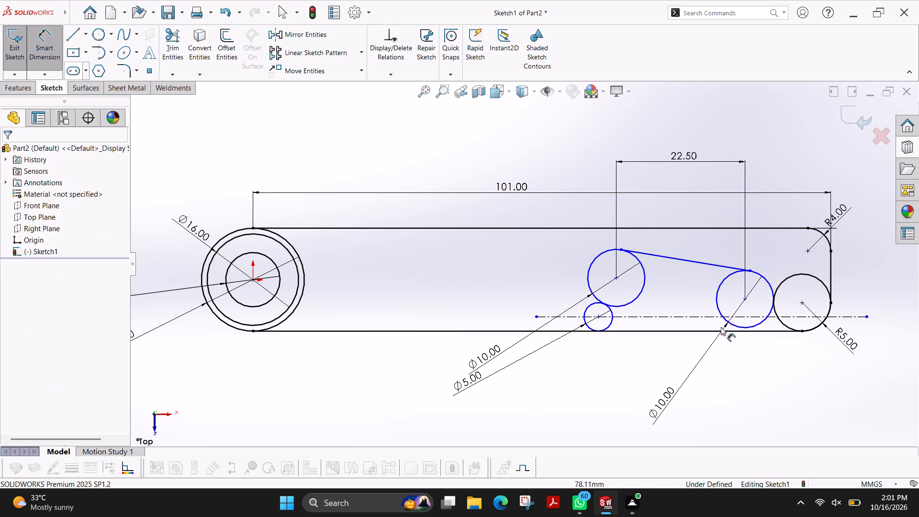
{"action": "left_click", "coordinate": [706, 262]}
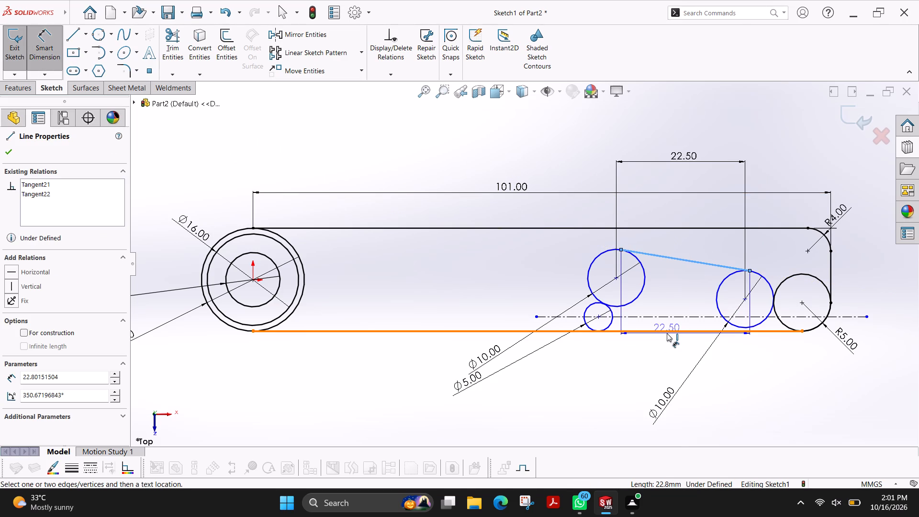
{"action": "left_click", "coordinate": [667, 332]}
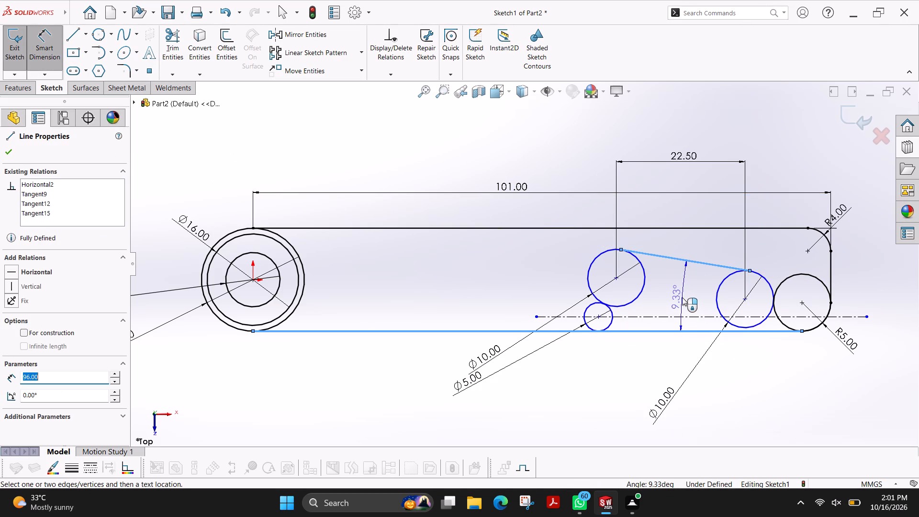
{"action": "left_click", "coordinate": [682, 297]}
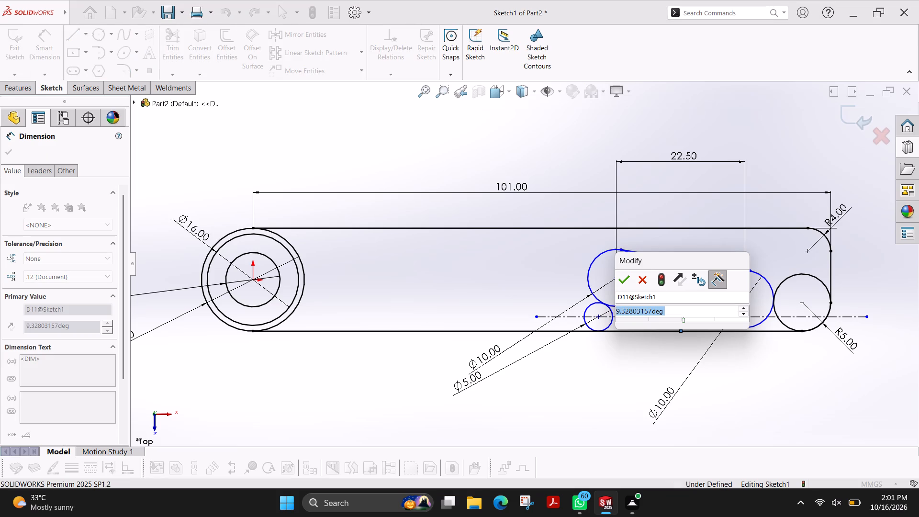
{"action": "type", "text": "12"}
{"action": "key", "text": "Return"}
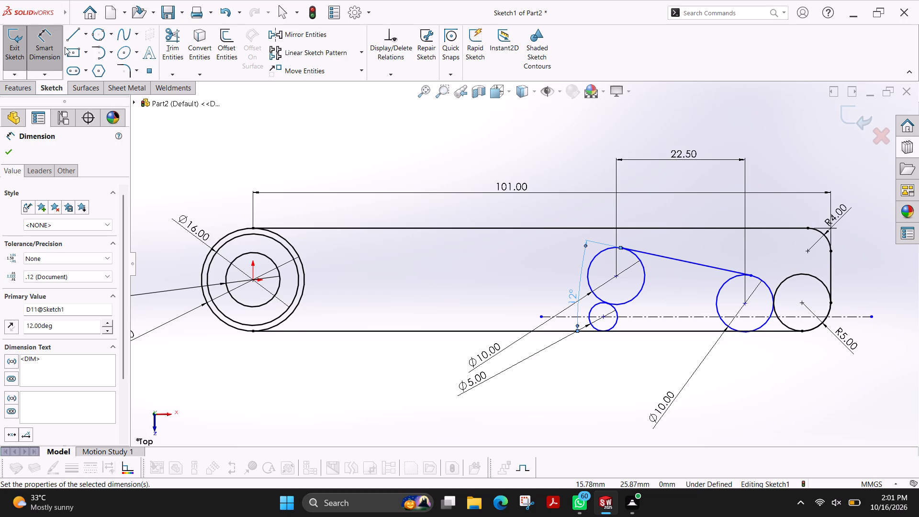
Trim the 5 mm circle to its right side and the 10 mm circle above it to its left side, forming a continuous S-curve.
{"action": "left_click", "coordinate": [167, 49]}
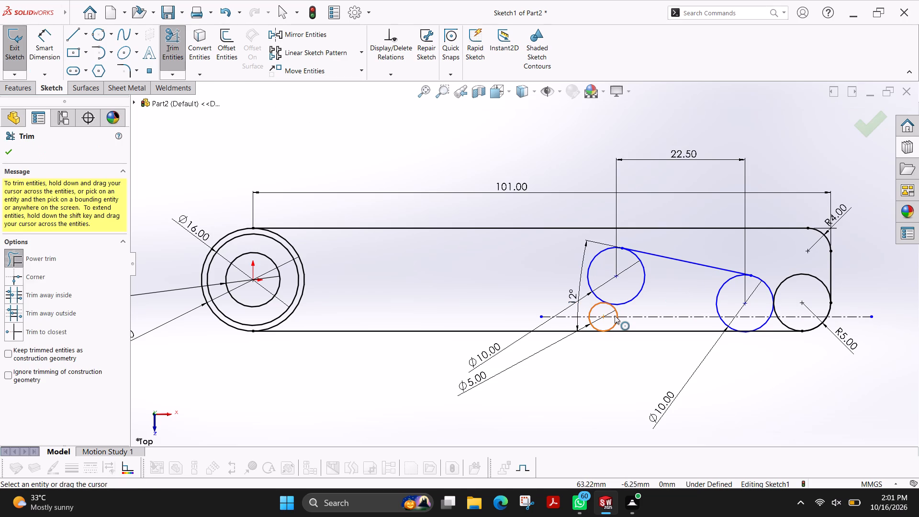
{"action": "scroll", "coordinate": [586, 307], "scroll_direction": "down", "scroll_amount": 1}
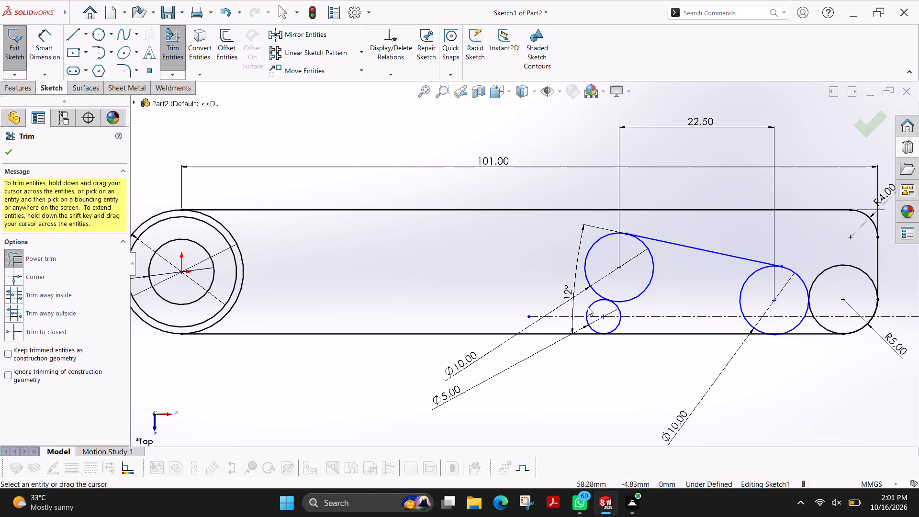
{"action": "left_click_drag", "start_coordinate": [578, 296], "coordinate": [600, 309]}
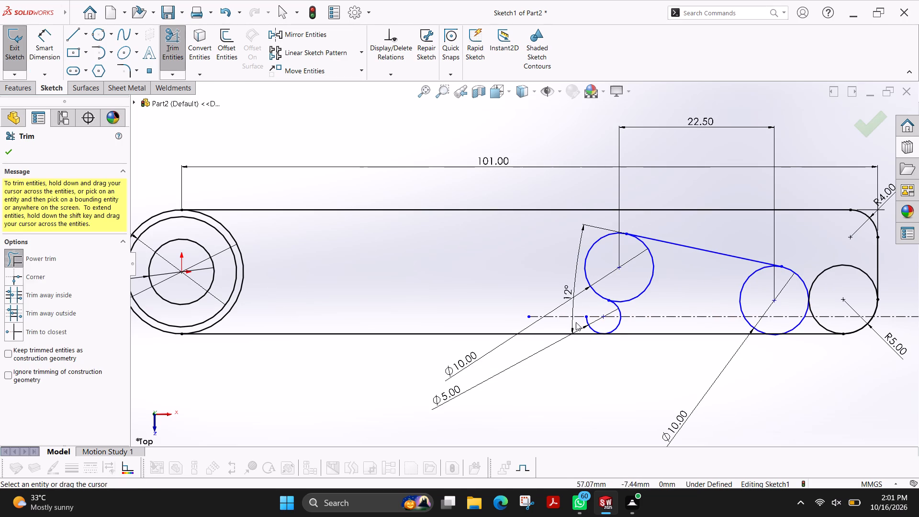
{"action": "left_click_drag", "start_coordinate": [576, 322], "coordinate": [593, 322]}
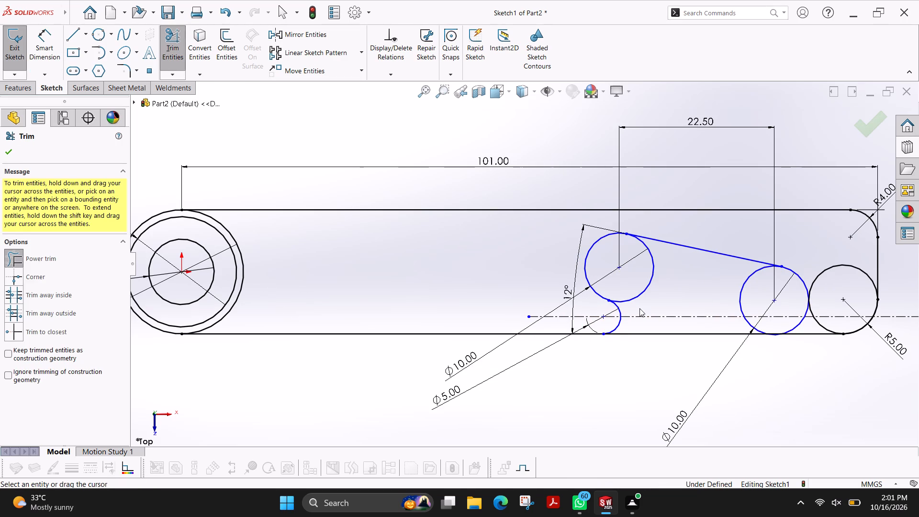
{"action": "left_click_drag", "start_coordinate": [670, 267], "coordinate": [627, 273]}
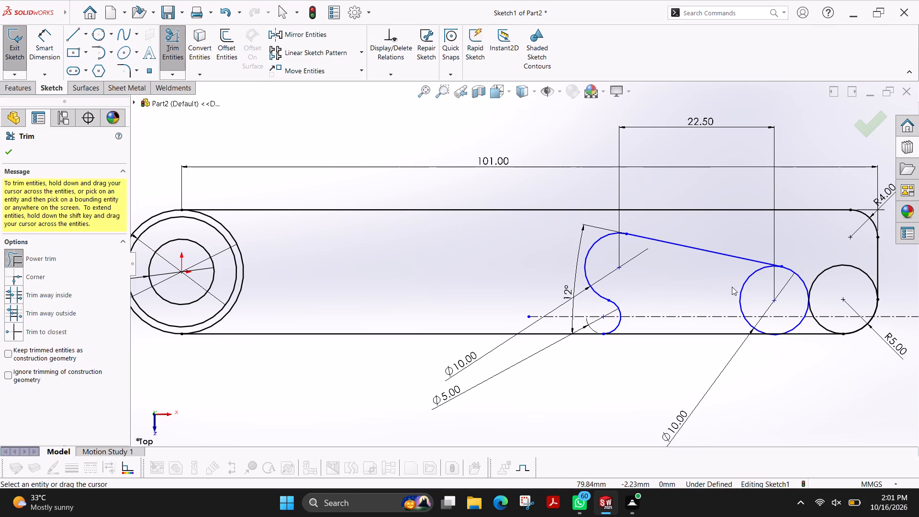
Trim the right 10 mm circle to its upper-right arc below the sloping line, and remove the upper half of the adjoining R5 circle.
{"action": "left_click_drag", "start_coordinate": [731, 285], "coordinate": [750, 292]}
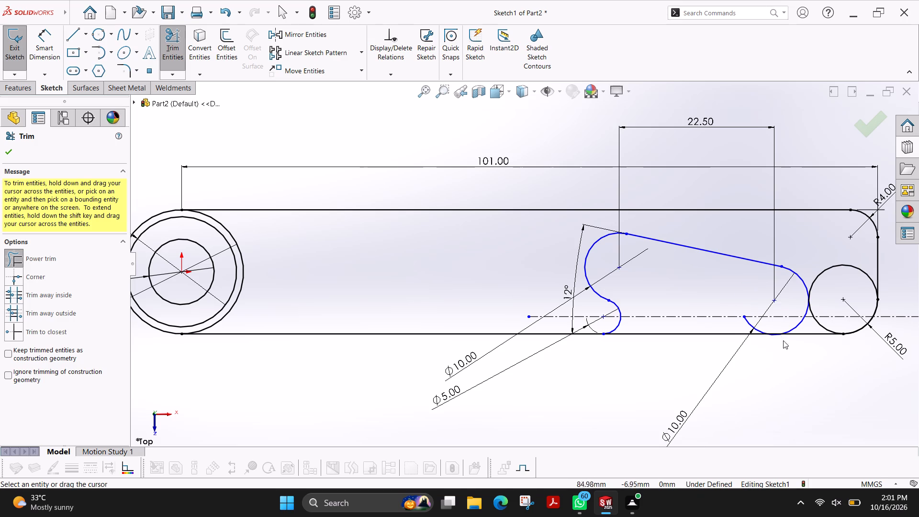
{"action": "left_click_drag", "start_coordinate": [743, 325], "coordinate": [758, 322]}
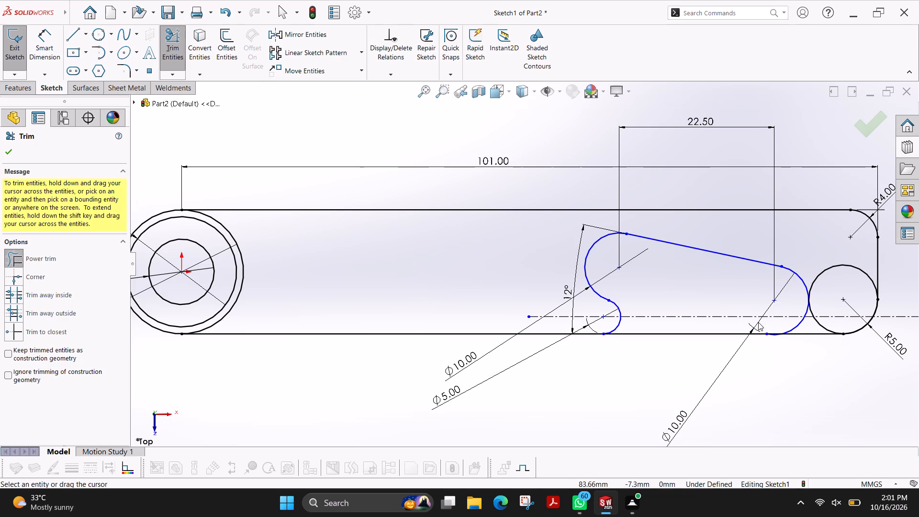
{"action": "scroll", "coordinate": [783, 322], "scroll_direction": "down", "scroll_amount": 4}
{"action": "scroll", "coordinate": [706, 308], "scroll_direction": "down", "scroll_amount": 3}
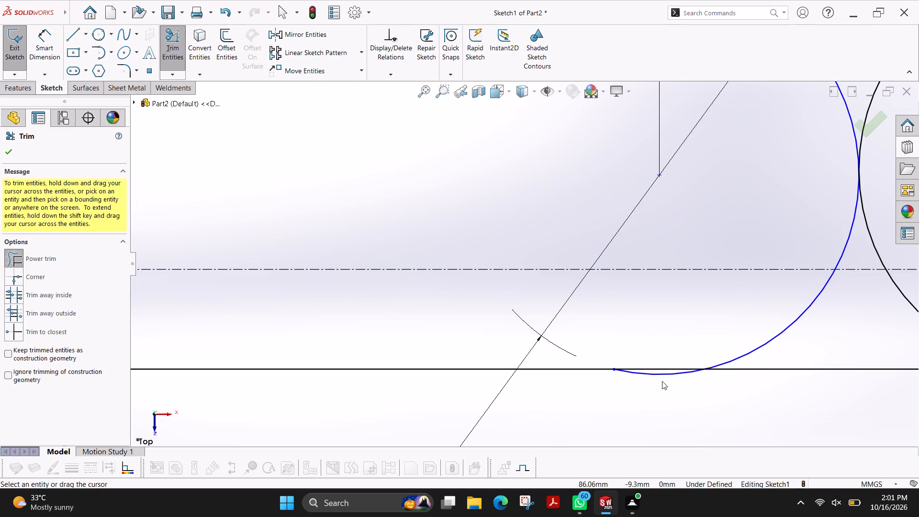
{"action": "left_click_drag", "start_coordinate": [674, 381], "coordinate": [666, 373]}
{"action": "left_click_drag", "start_coordinate": [666, 373], "coordinate": [666, 372]}
{"action": "scroll", "coordinate": [777, 345], "scroll_direction": "down", "scroll_amount": 2}
{"action": "scroll", "coordinate": [778, 340], "scroll_direction": "up", "scroll_amount": 5}
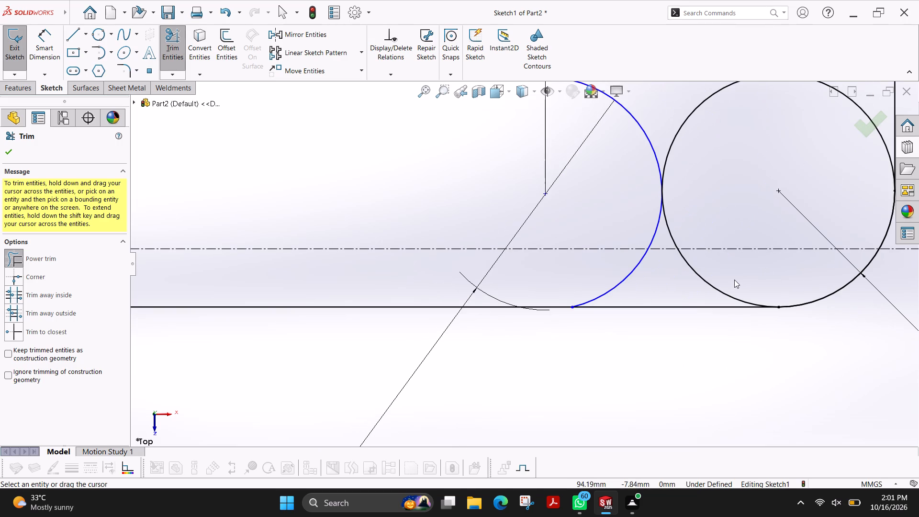
{"action": "scroll", "coordinate": [703, 250], "scroll_direction": "up", "scroll_amount": 1}
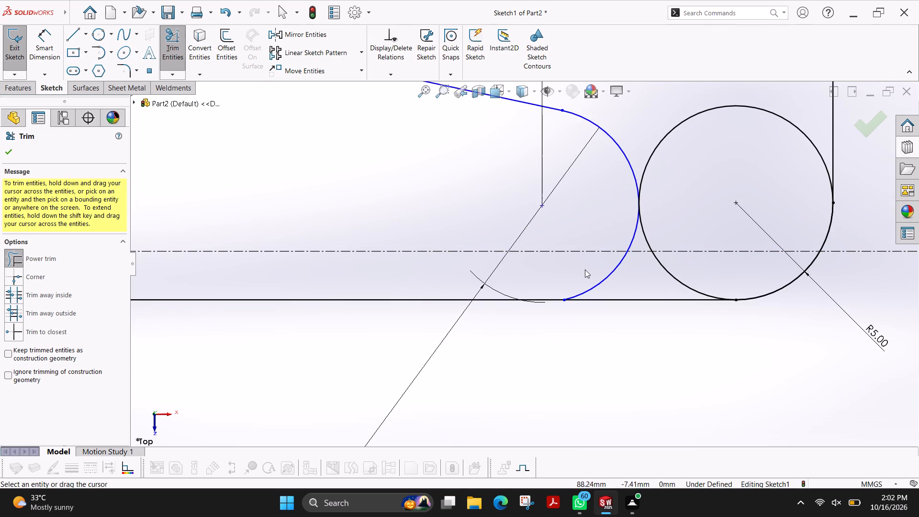
{"action": "left_click_drag", "start_coordinate": [685, 105], "coordinate": [697, 120]}
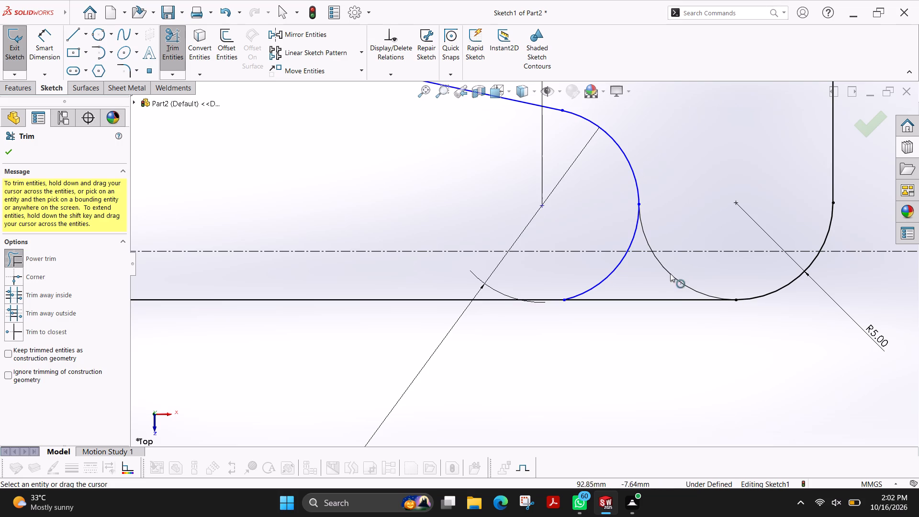
{"action": "left_click_drag", "start_coordinate": [595, 273], "coordinate": [621, 278]}
{"action": "left_click_drag", "start_coordinate": [622, 228], "coordinate": [637, 239]}
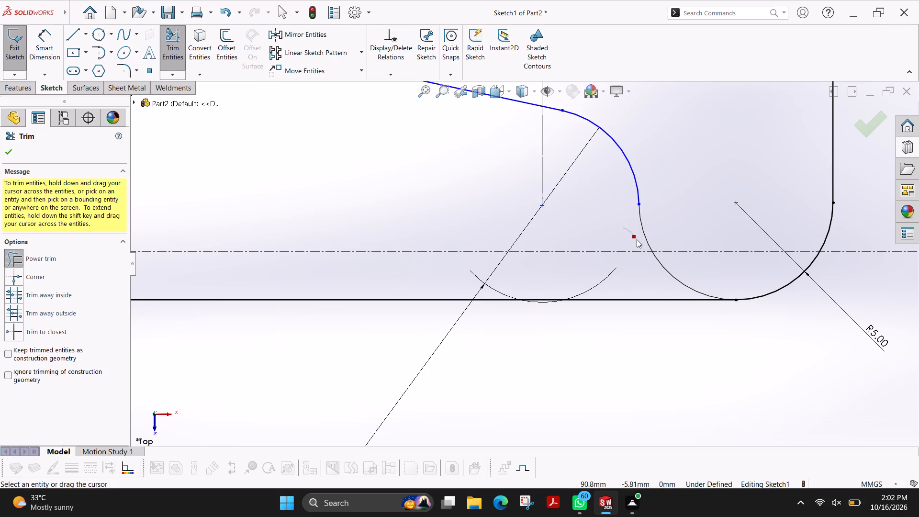
{"action": "left_click_drag", "start_coordinate": [637, 239], "coordinate": [639, 243]}
Trim the arm's bottom edge between the 5 mm arc and the R5 arc to open the inner profile.
{"action": "scroll", "coordinate": [654, 206], "scroll_direction": "up", "scroll_amount": 8}
{"action": "scroll", "coordinate": [568, 228], "scroll_direction": "down", "scroll_amount": 1}
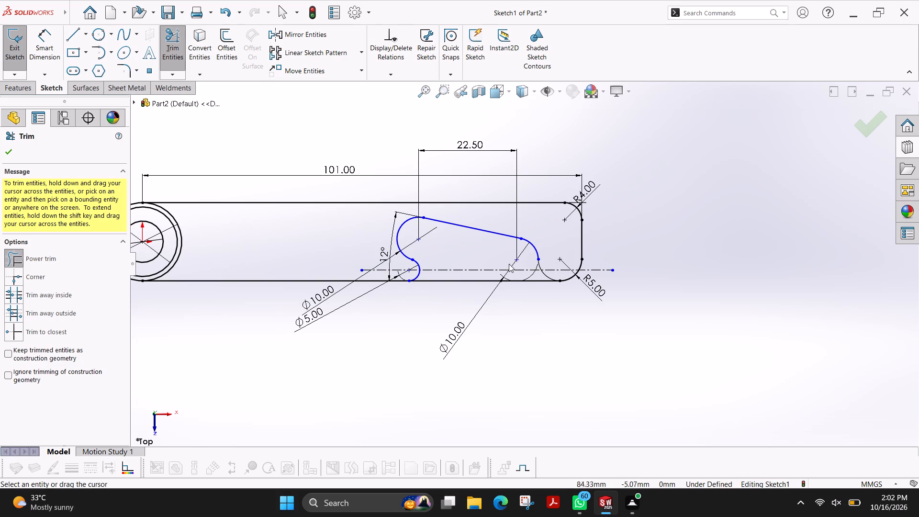
{"action": "left_click_drag", "start_coordinate": [461, 274], "coordinate": [474, 292]}
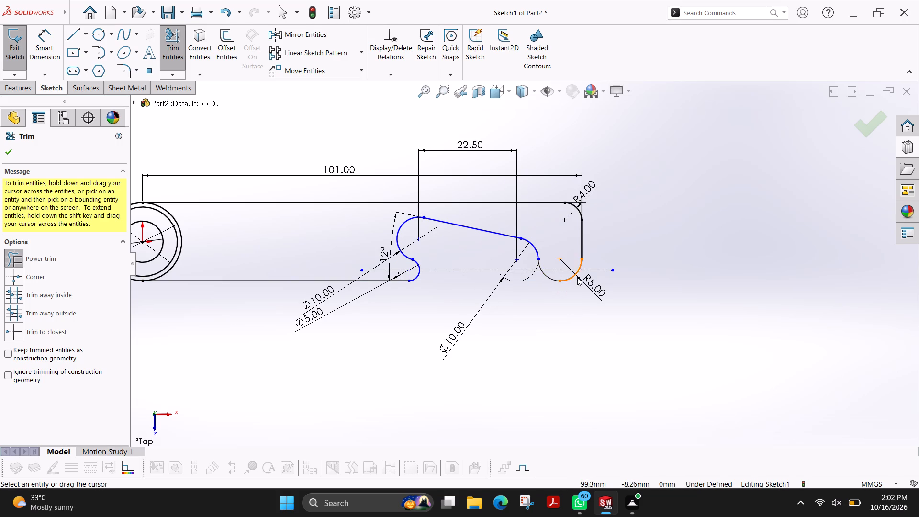
Trim away all segments of the horizontal construction centerline crossing the inner profile and the R5 corner.
{"action": "left_click_drag", "start_coordinate": [468, 258], "coordinate": [478, 301]}
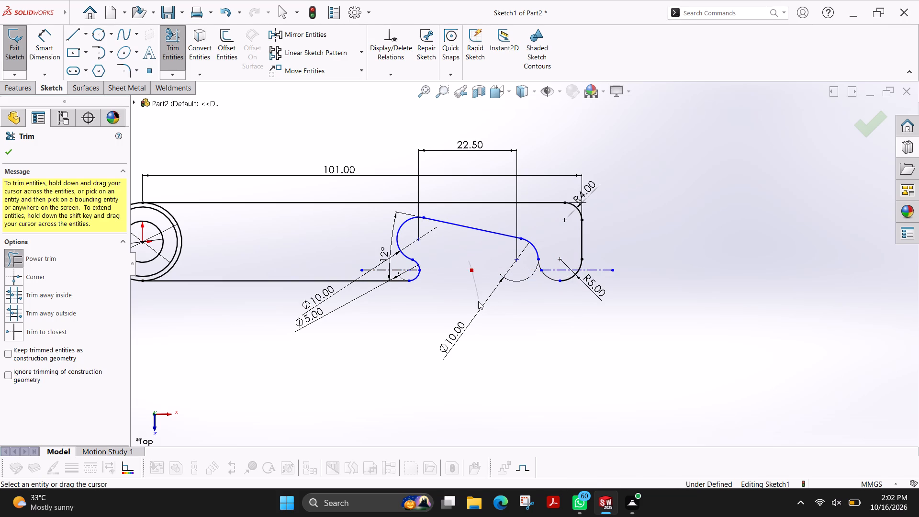
{"action": "left_click_drag", "start_coordinate": [478, 301], "coordinate": [478, 303]}
{"action": "left_click_drag", "start_coordinate": [370, 256], "coordinate": [384, 272]}
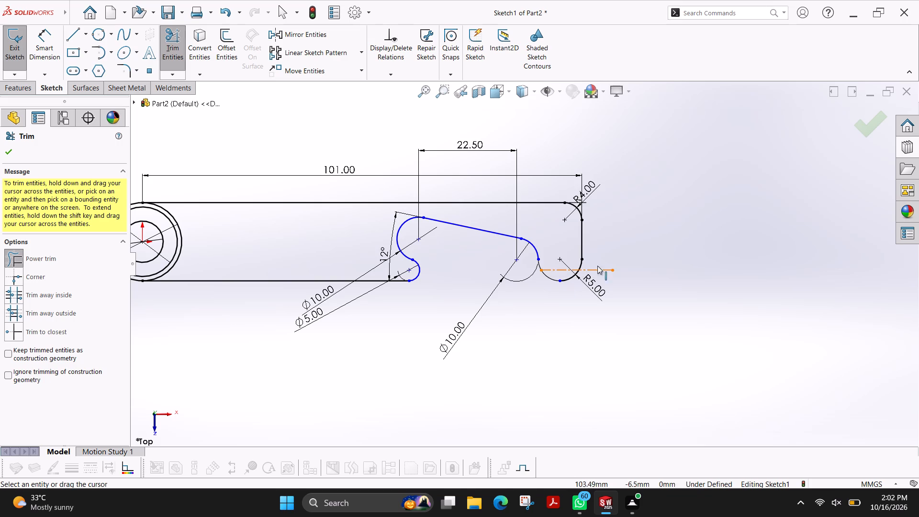
{"action": "left_click_drag", "start_coordinate": [600, 254], "coordinate": [604, 284]}
{"action": "left_click_drag", "start_coordinate": [557, 260], "coordinate": [564, 273]}
{"action": "left_click", "coordinate": [8, 153]}
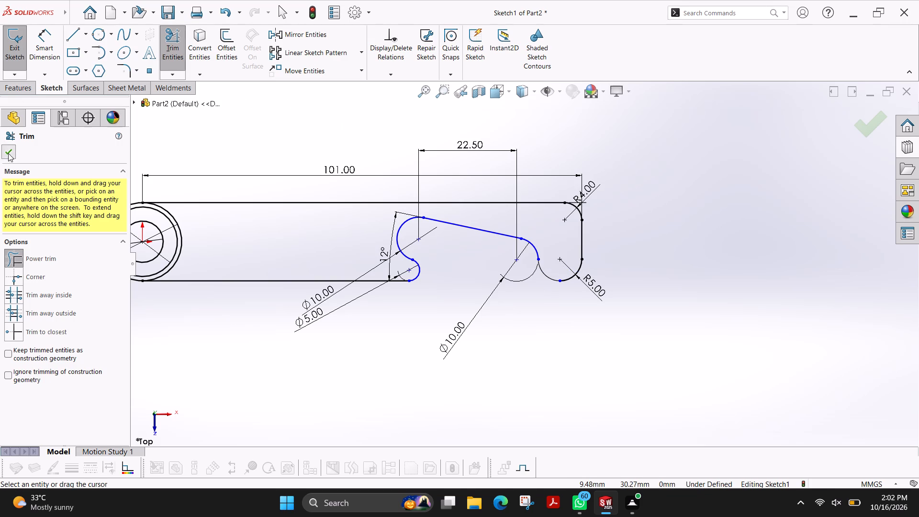
Reposition the right arc's Ø10, the corner's R5 and the small arc's Ø5 dimensions clear of the profile geometry.
{"action": "scroll", "coordinate": [558, 280], "scroll_direction": "down", "scroll_amount": 4}
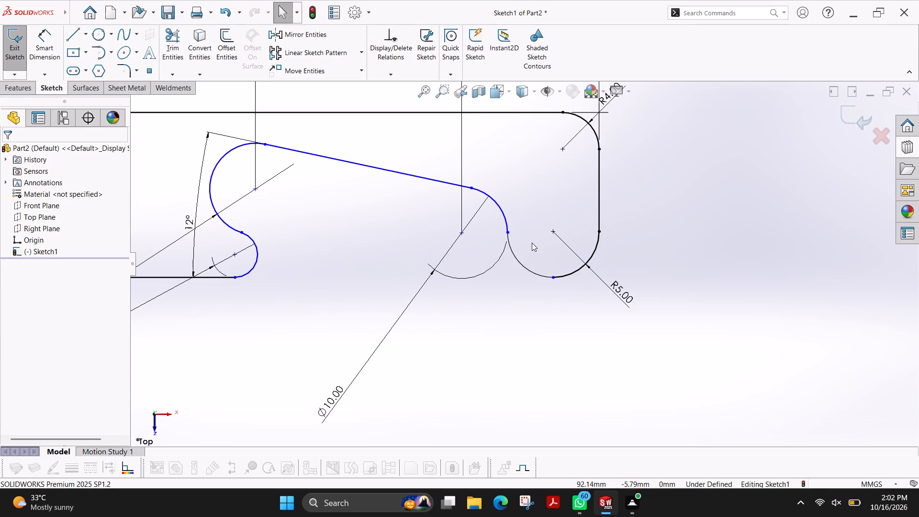
{"action": "key", "text": "Escape"}
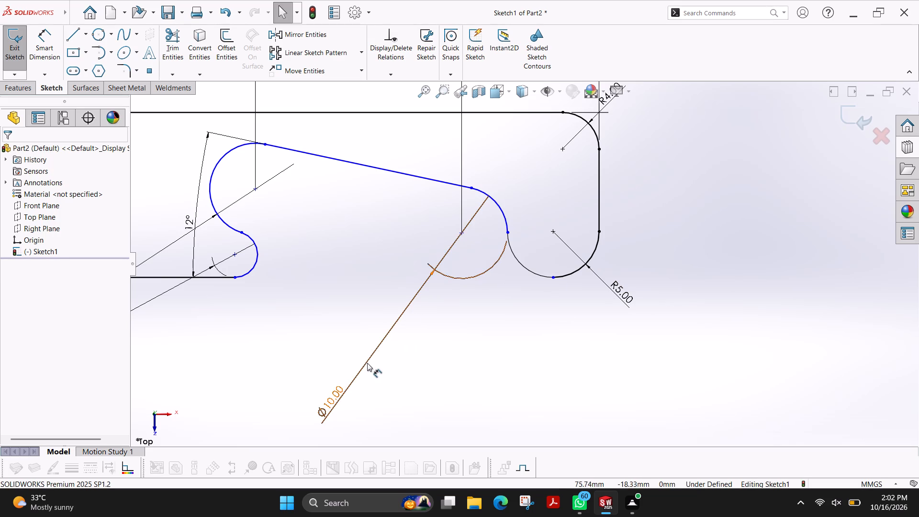
{"action": "left_click_drag", "start_coordinate": [366, 363], "coordinate": [557, 147]}
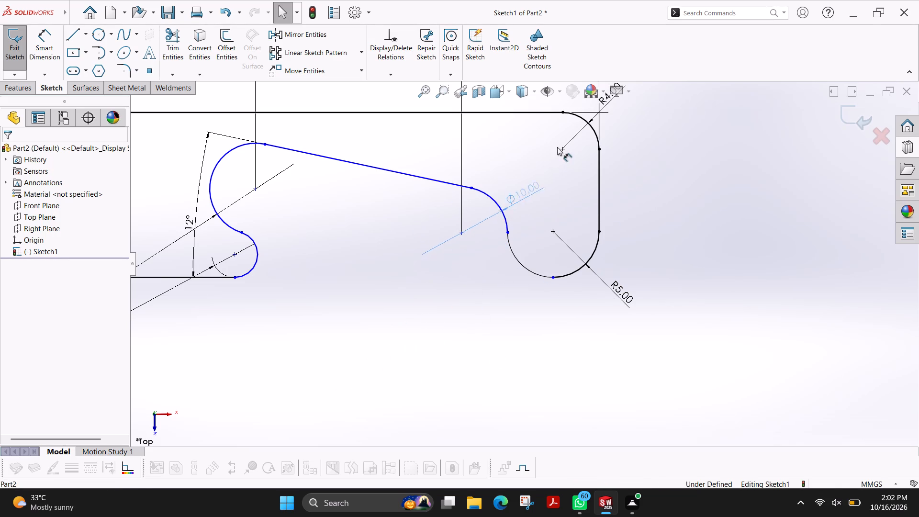
{"action": "left_click_drag", "start_coordinate": [557, 147], "coordinate": [557, 131]}
{"action": "left_click_drag", "start_coordinate": [620, 293], "coordinate": [501, 331]}
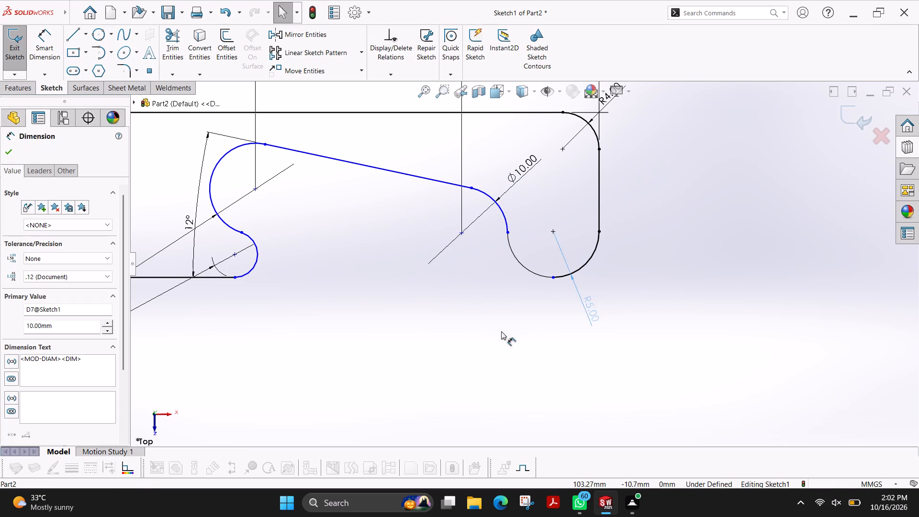
{"action": "left_click_drag", "start_coordinate": [501, 331], "coordinate": [609, 300]}
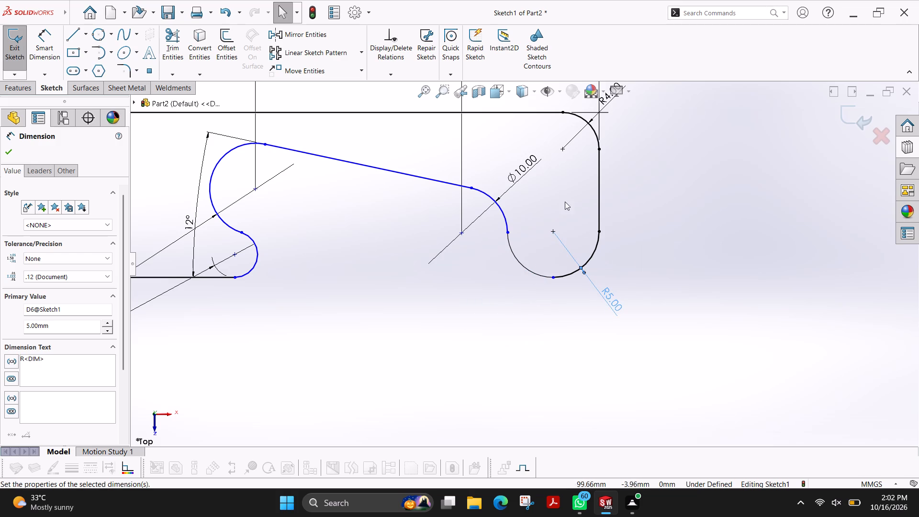
{"action": "scroll", "coordinate": [536, 186], "scroll_direction": "up", "scroll_amount": 4}
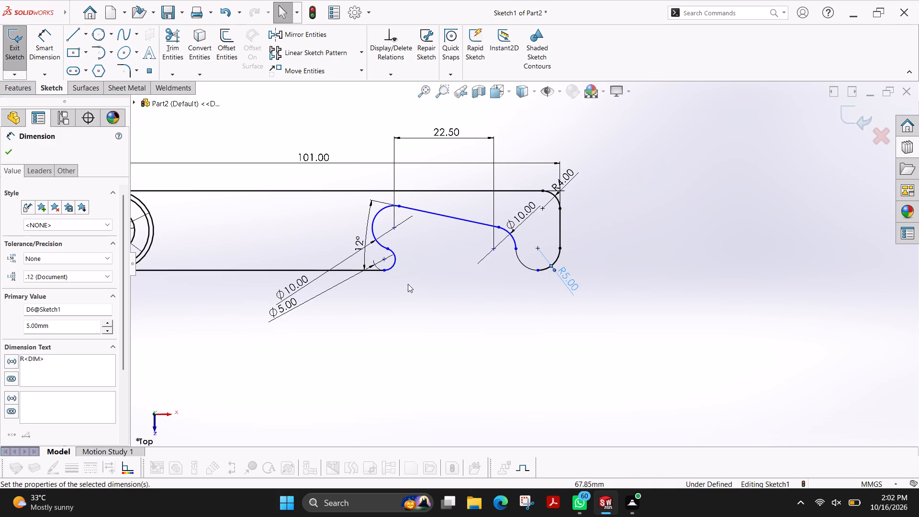
{"action": "left_click_drag", "start_coordinate": [342, 283], "coordinate": [404, 304]}
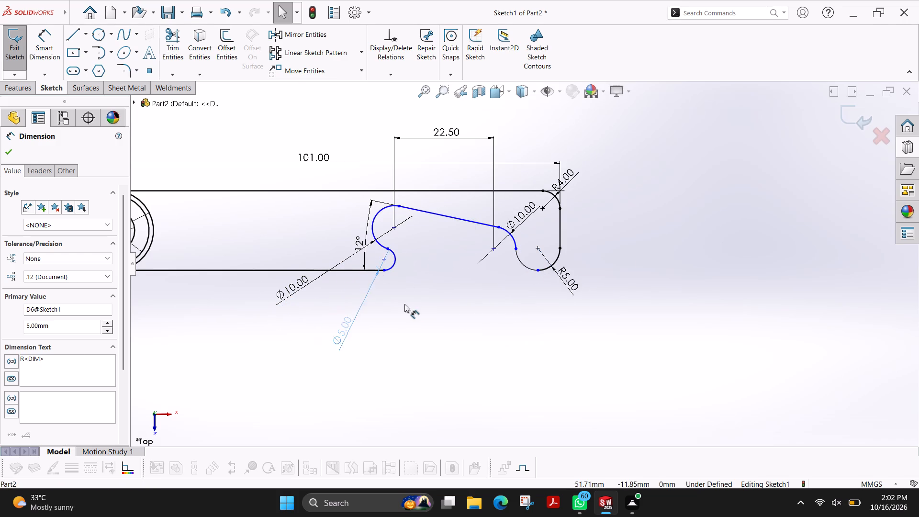
{"action": "left_click_drag", "start_coordinate": [404, 304], "coordinate": [474, 276]}
{"action": "left_click", "coordinate": [370, 330]}
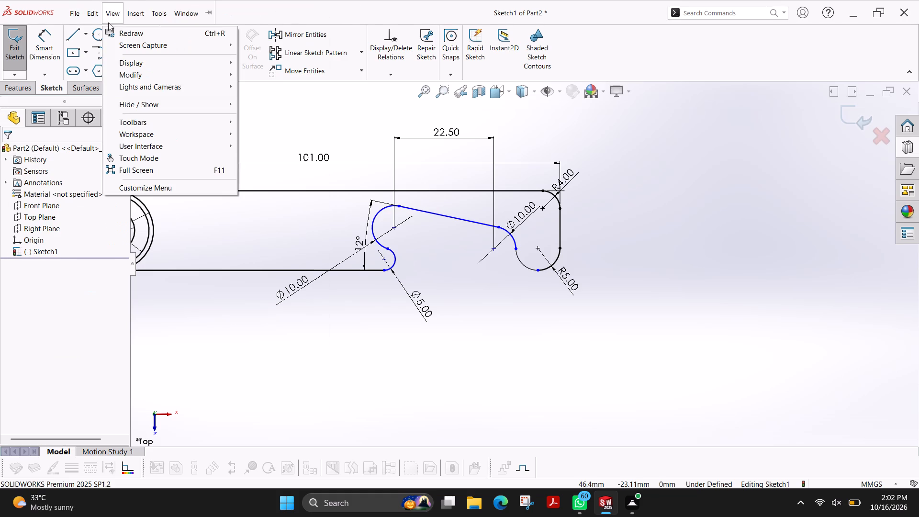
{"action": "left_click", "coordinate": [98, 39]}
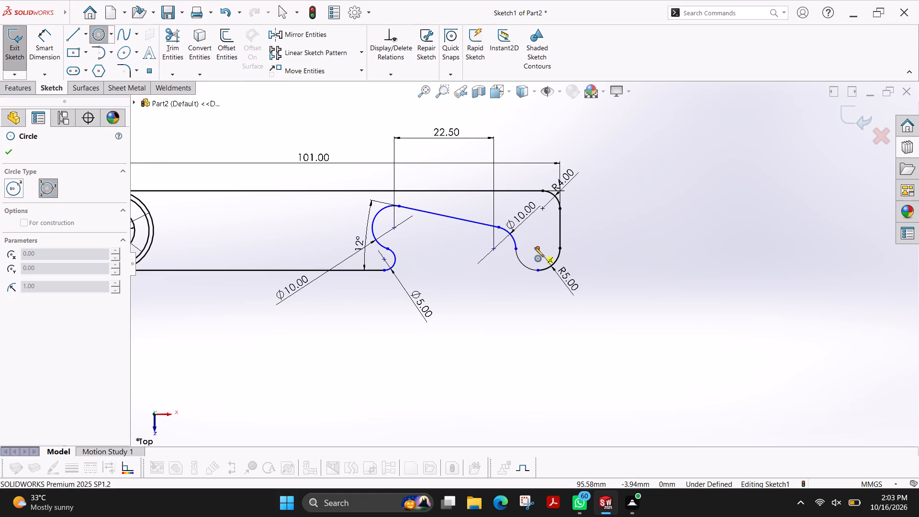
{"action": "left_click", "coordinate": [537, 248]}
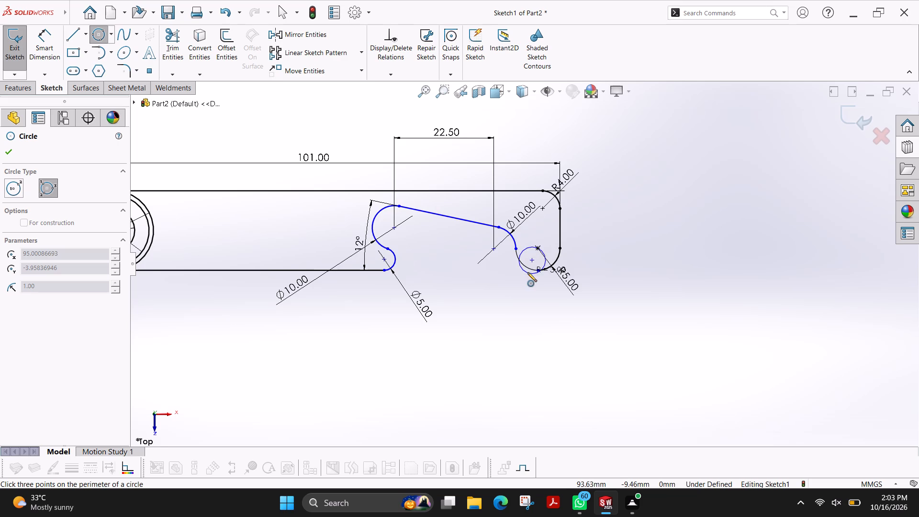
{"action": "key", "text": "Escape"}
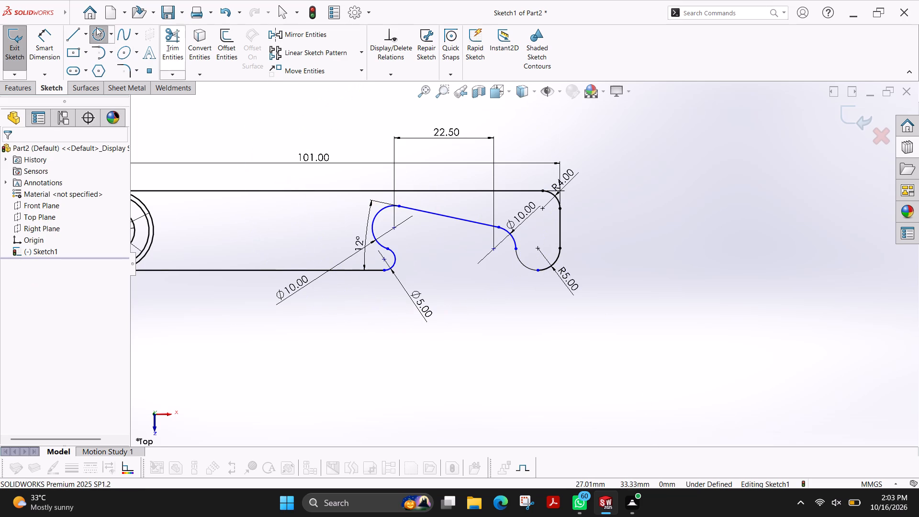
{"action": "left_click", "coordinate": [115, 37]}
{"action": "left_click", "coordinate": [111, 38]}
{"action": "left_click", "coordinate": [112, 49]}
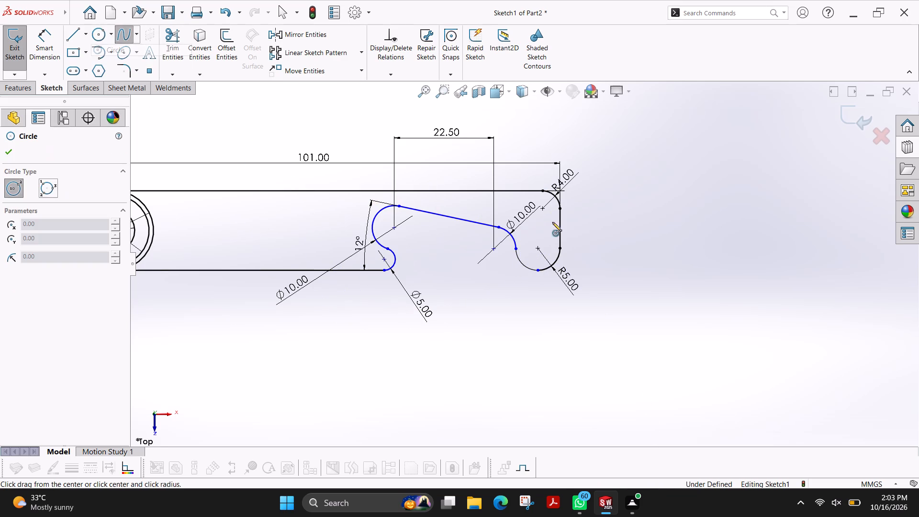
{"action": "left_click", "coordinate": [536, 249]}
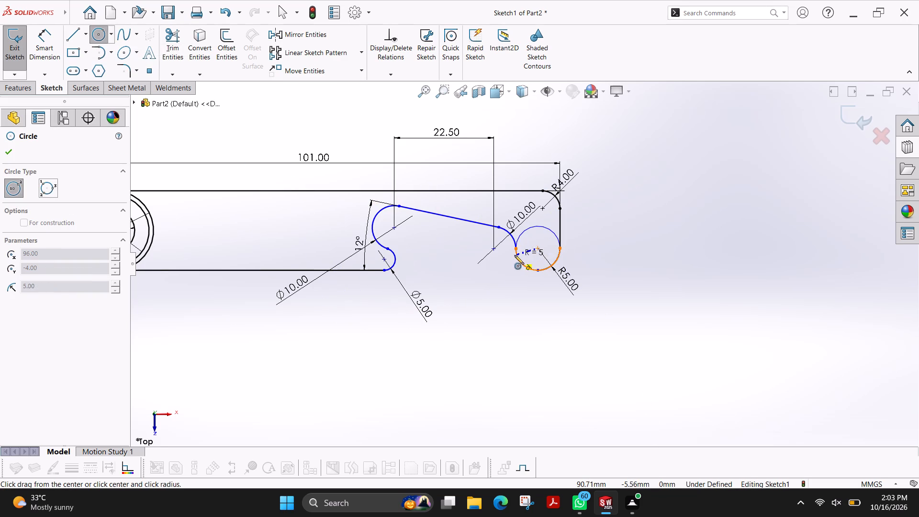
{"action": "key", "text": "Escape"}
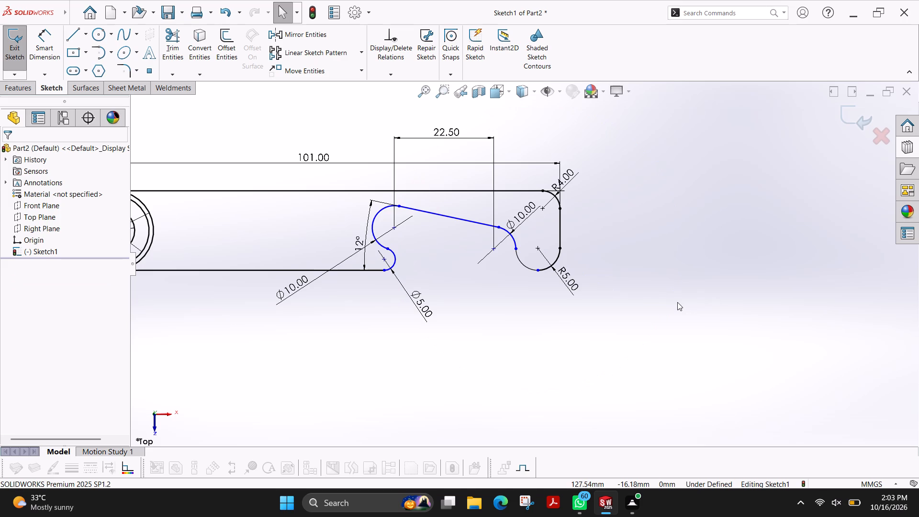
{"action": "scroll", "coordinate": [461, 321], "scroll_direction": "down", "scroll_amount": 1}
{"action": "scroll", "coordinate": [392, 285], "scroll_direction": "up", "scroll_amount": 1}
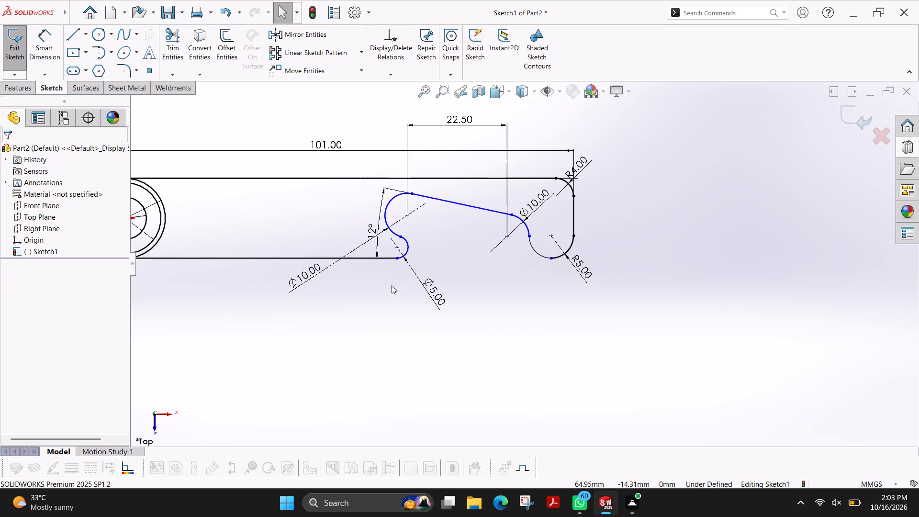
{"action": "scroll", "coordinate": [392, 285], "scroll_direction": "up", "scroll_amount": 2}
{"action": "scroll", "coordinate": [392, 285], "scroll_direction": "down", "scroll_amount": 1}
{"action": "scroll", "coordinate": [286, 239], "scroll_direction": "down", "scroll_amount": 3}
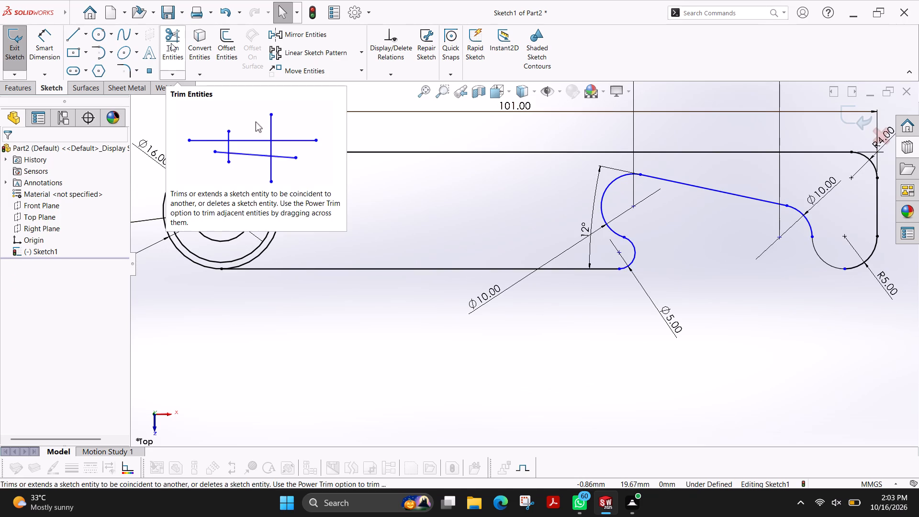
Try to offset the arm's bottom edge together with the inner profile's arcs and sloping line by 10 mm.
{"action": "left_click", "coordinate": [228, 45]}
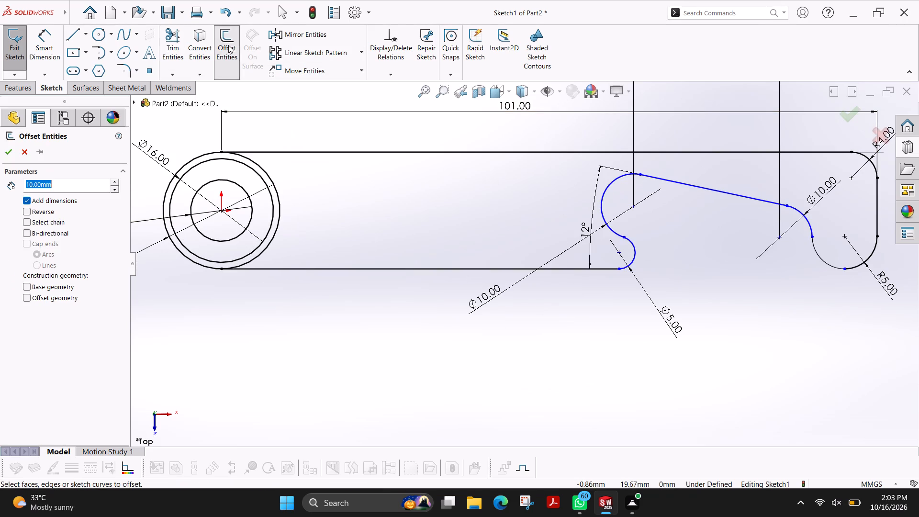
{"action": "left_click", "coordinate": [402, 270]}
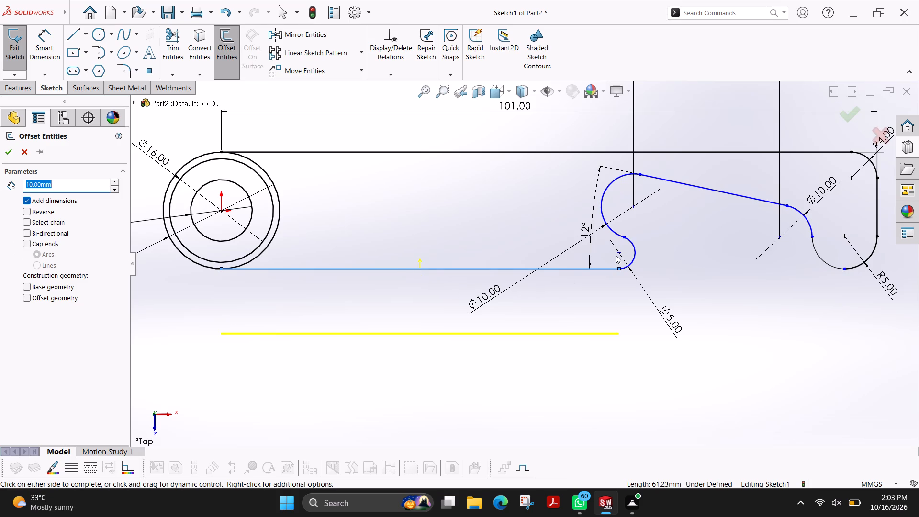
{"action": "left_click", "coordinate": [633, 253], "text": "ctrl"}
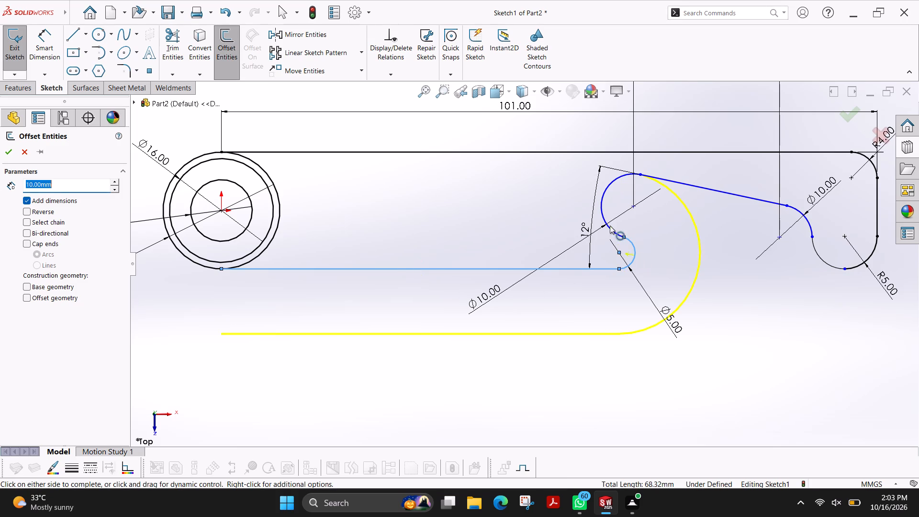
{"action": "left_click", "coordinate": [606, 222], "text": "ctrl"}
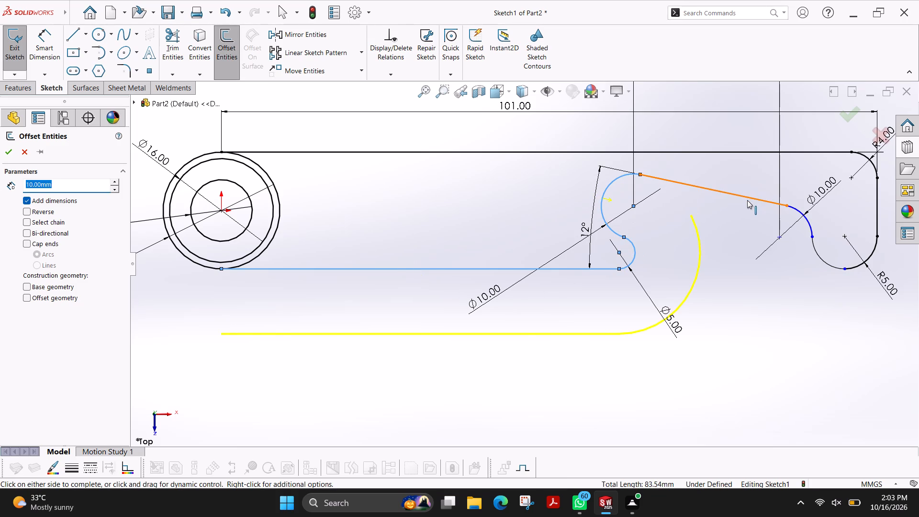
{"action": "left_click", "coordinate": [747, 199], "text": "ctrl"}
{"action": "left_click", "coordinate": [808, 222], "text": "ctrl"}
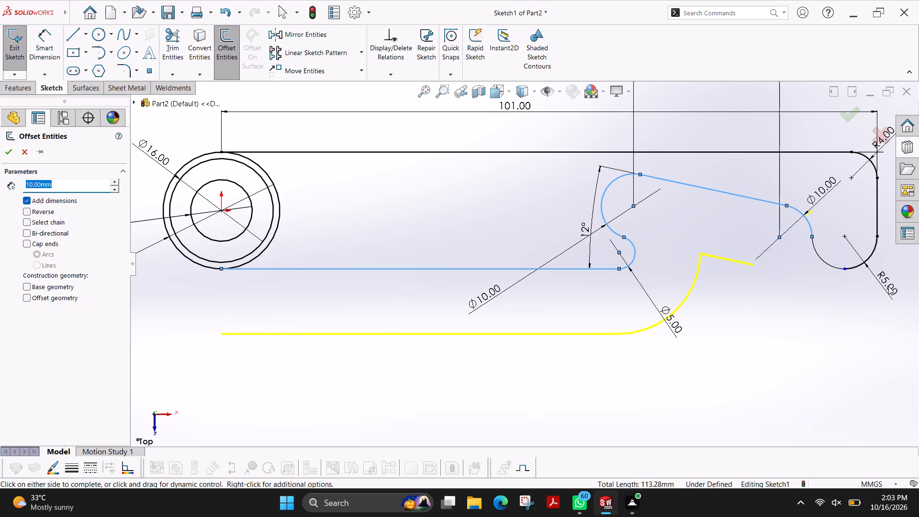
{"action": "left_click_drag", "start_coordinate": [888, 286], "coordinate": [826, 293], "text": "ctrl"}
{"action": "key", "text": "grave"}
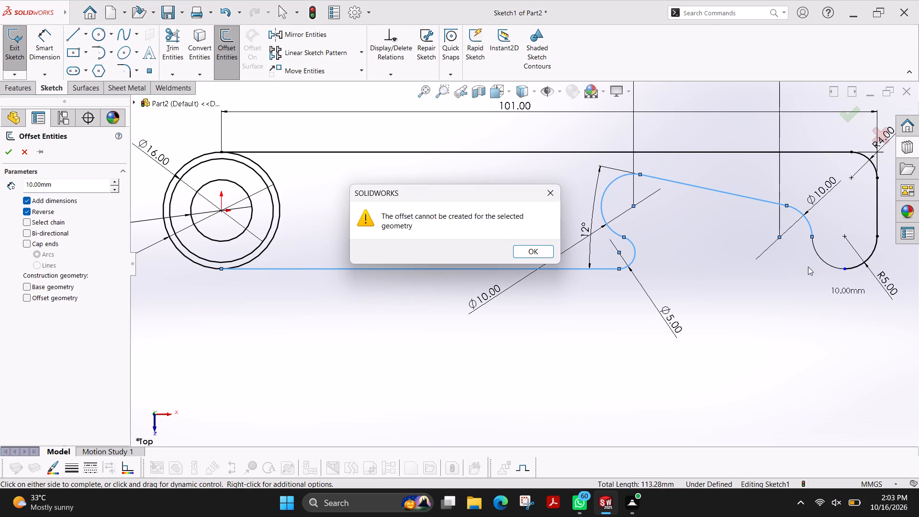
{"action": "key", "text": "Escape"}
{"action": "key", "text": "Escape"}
Reposition the corner arc's R5 dimension just outside and below the arc.
{"action": "left_click_drag", "start_coordinate": [880, 286], "coordinate": [748, 239]}
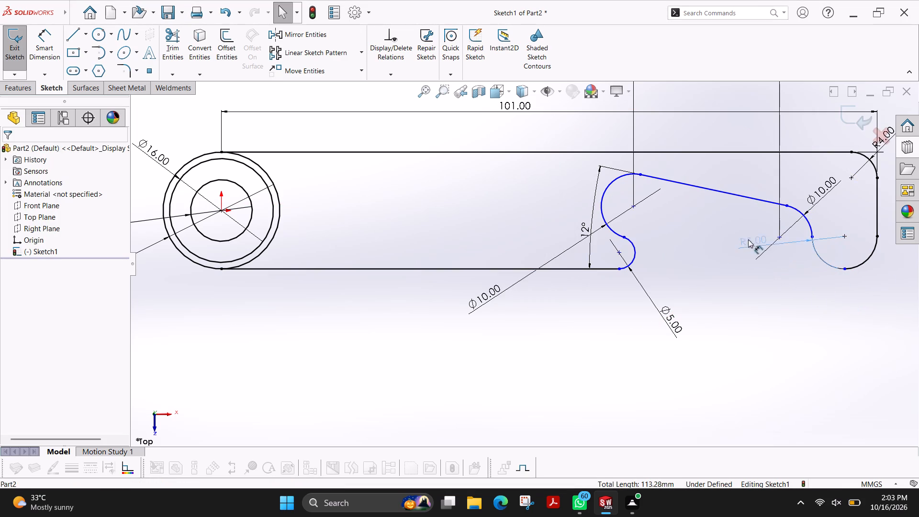
{"action": "left_click_drag", "start_coordinate": [748, 239], "coordinate": [875, 290]}
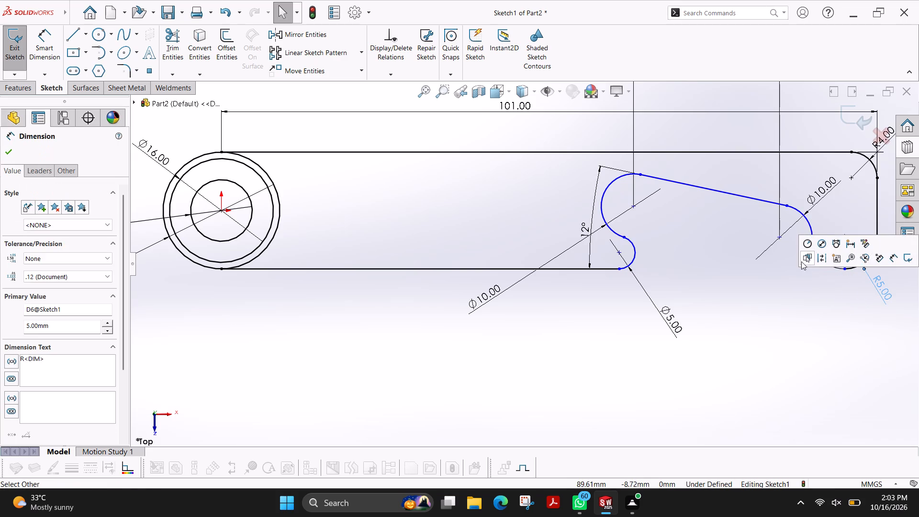
{"action": "key", "text": "Escape"}
{"action": "key", "text": "Escape"}
Extend the R5 corner arc from its bottom endpoint to meet the lower end of the adjoining Ø10 arc.
{"action": "left_click", "coordinate": [829, 267]}
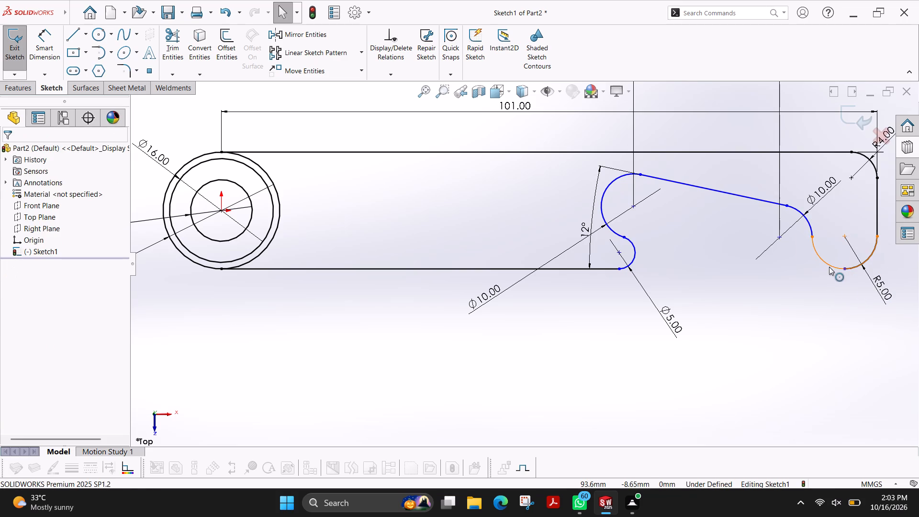
{"action": "key", "text": "Escape"}
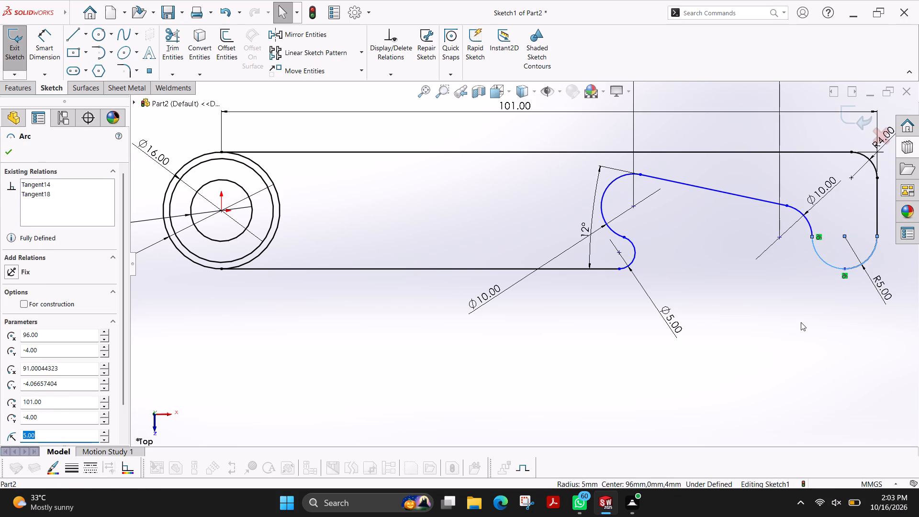
{"action": "key", "text": "Escape"}
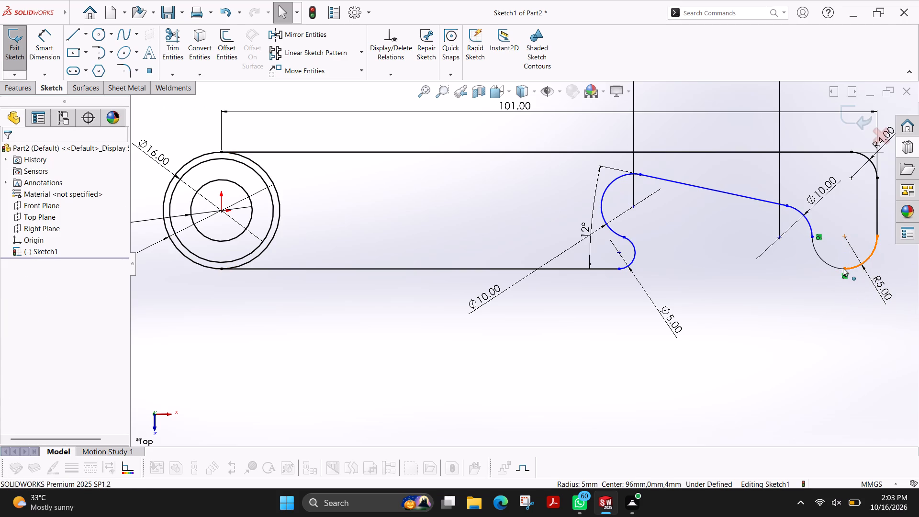
{"action": "left_click_drag", "start_coordinate": [843, 268], "coordinate": [810, 234]}
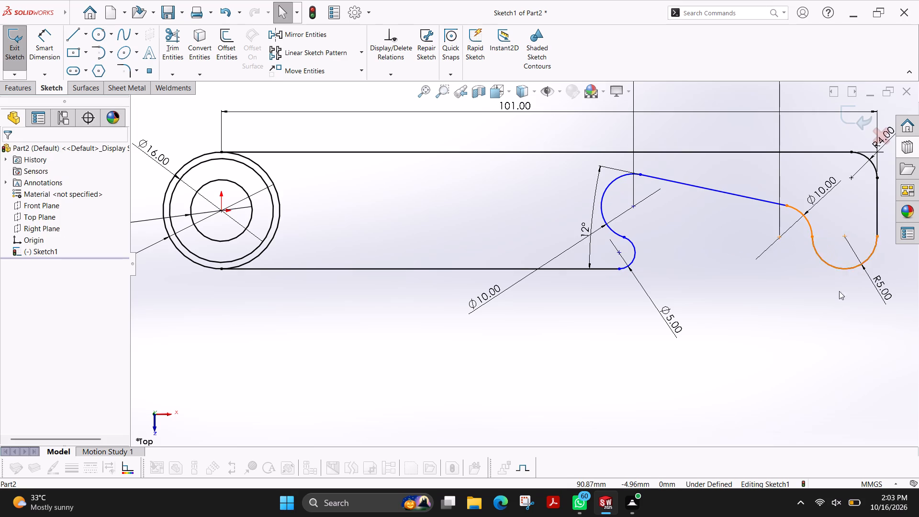
{"action": "key", "text": "Escape"}
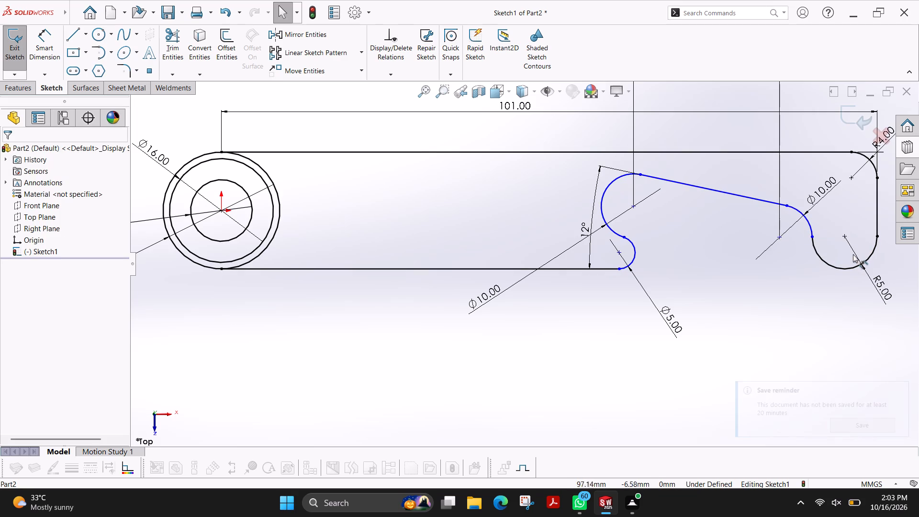
Offset the arm's entire outline, including the inner profile and both long edges, inward by 1 mm with Reverse enabled and dimensions added.
{"action": "scroll", "coordinate": [785, 241], "scroll_direction": "up", "scroll_amount": 1}
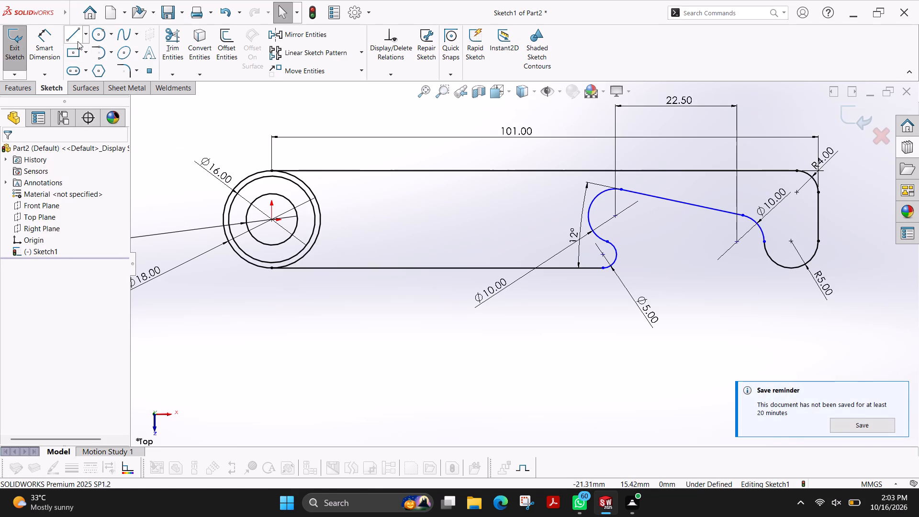
{"action": "left_click", "coordinate": [228, 43]}
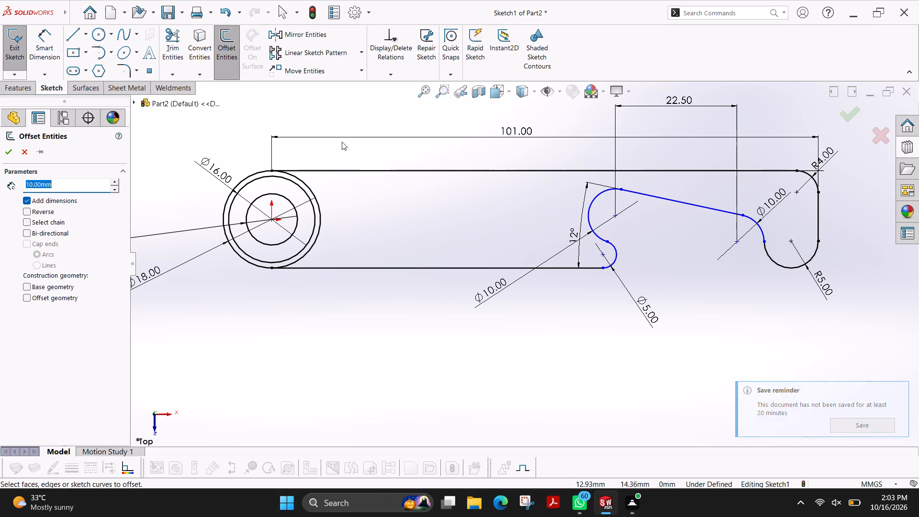
{"action": "left_click_drag", "start_coordinate": [347, 160], "coordinate": [737, 295], "text": "ctrl"}
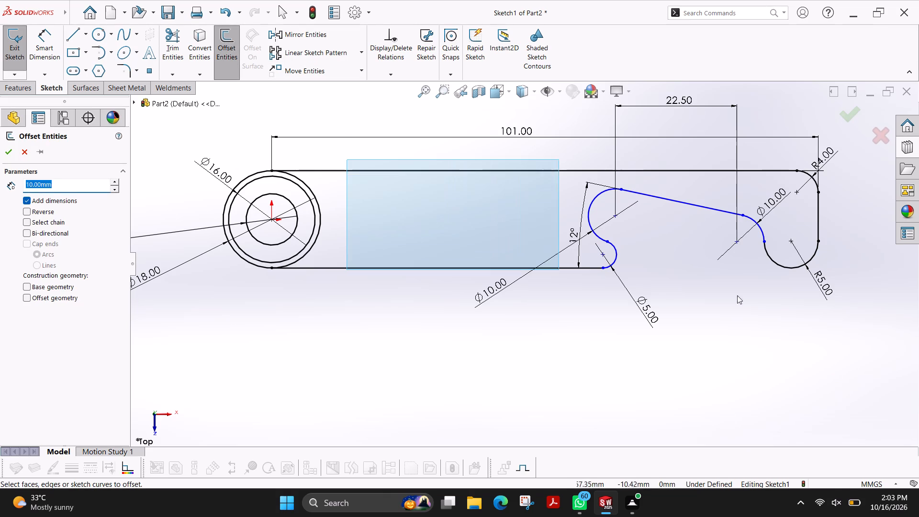
{"action": "left_click_drag", "start_coordinate": [737, 295], "coordinate": [867, 300], "text": "ctrl"}
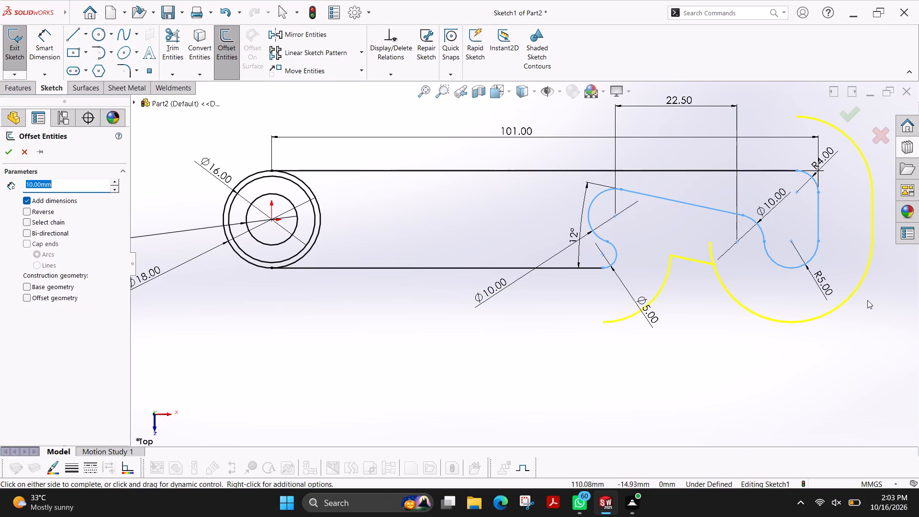
{"action": "left_click", "coordinate": [776, 173], "text": "ctrl"}
{"action": "left_click", "coordinate": [423, 270], "text": "ctrl"}
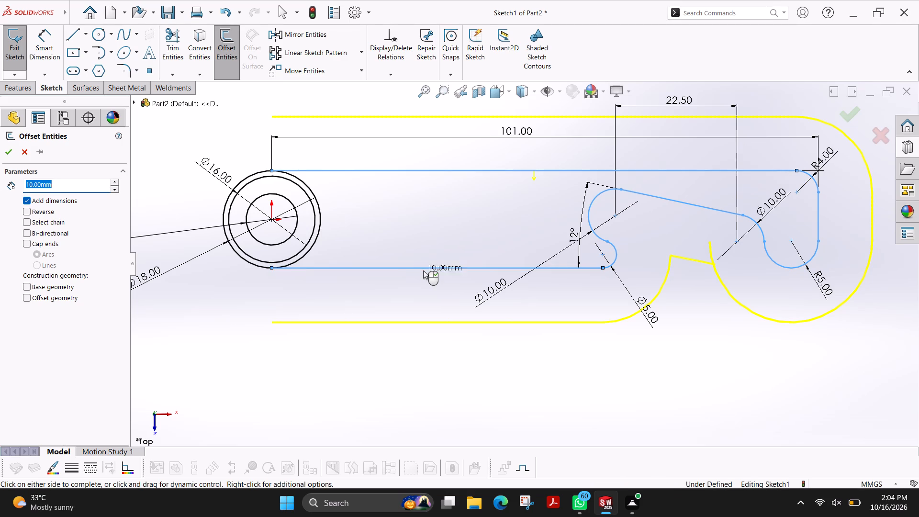
{"action": "left_click", "coordinate": [36, 215]}
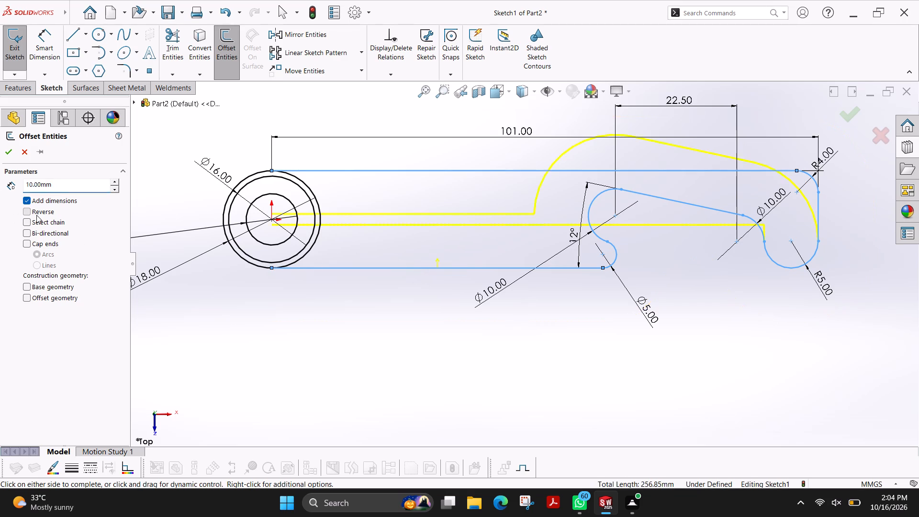
{"action": "left_click", "coordinate": [75, 186]}
{"action": "key", "text": "1"}
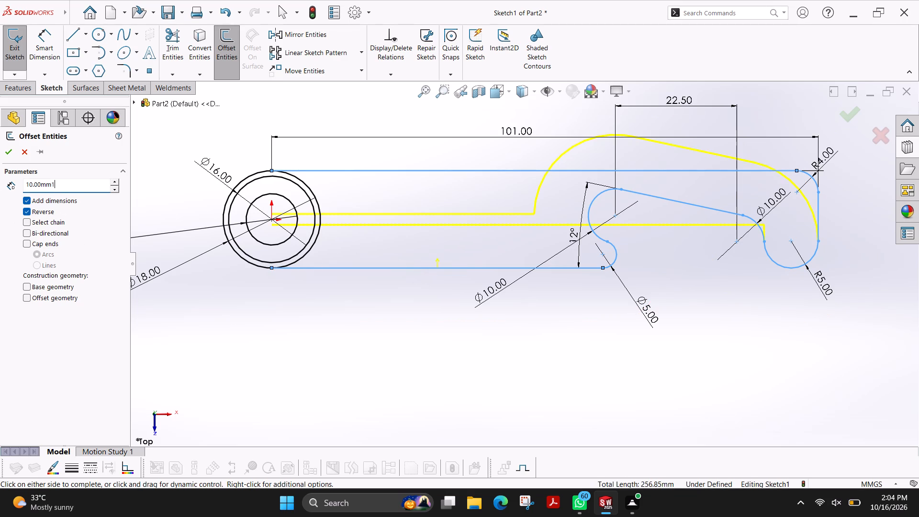
{"action": "key", "text": "BackSpace"}
{"action": "key", "text": "BackSpace"}
{"action": "key", "text": "BackSpace"}
{"action": "key", "text": "BackSpace"}
{"action": "key", "text": "BackSpace"}
{"action": "key", "text": "BackSpace"}
{"action": "key", "text": "BackSpace"}
{"action": "key", "text": "BackSpace"}
{"action": "key", "text": "BackSpace"}
{"action": "key", "text": "BackSpace"}
{"action": "key", "text": "BackSpace"}
{"action": "key", "text": "BackSpace"}
{"action": "key", "text": "BackSpace"}
{"action": "key", "text": "BackSpace"}
{"action": "key", "text": "BackSpace"}
{"action": "key", "text": "1"}
{"action": "key", "text": "Return"}
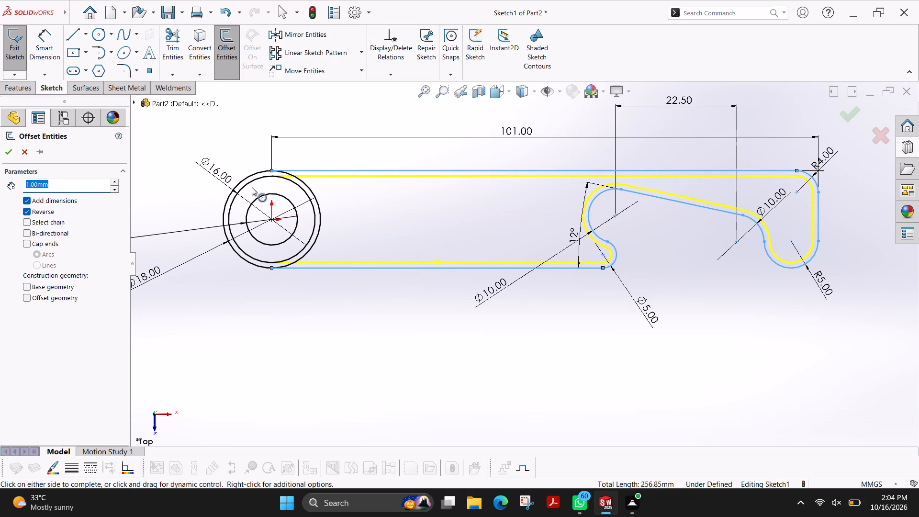
{"action": "scroll", "coordinate": [293, 160], "scroll_direction": "down", "scroll_amount": 3}
{"action": "scroll", "coordinate": [278, 237], "scroll_direction": "down", "scroll_amount": 4}
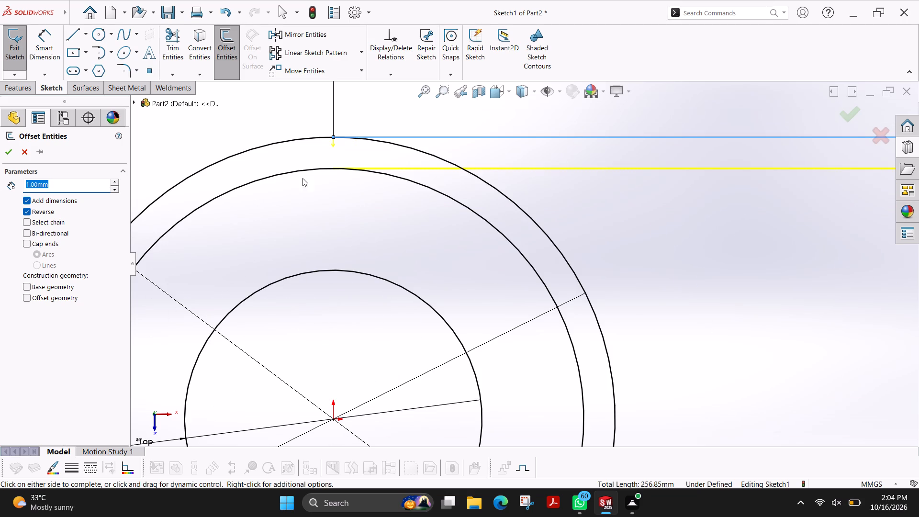
{"action": "left_click", "coordinate": [7, 152]}
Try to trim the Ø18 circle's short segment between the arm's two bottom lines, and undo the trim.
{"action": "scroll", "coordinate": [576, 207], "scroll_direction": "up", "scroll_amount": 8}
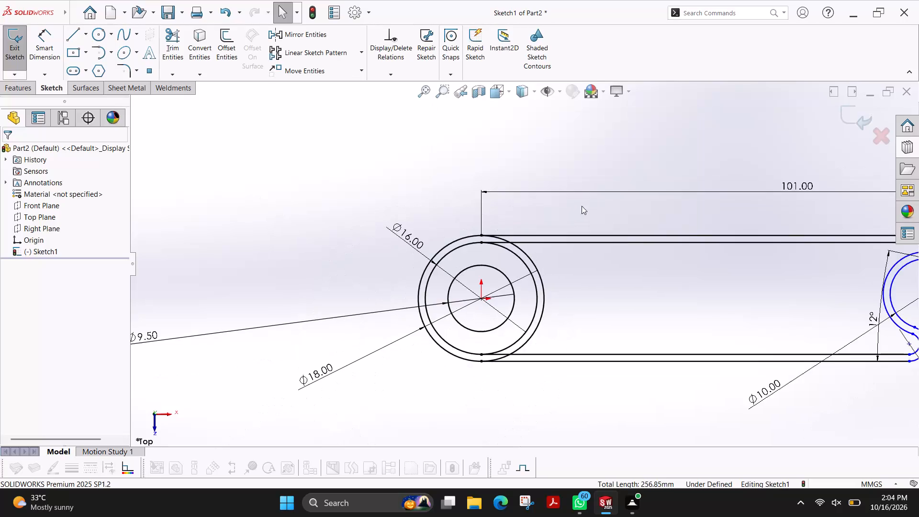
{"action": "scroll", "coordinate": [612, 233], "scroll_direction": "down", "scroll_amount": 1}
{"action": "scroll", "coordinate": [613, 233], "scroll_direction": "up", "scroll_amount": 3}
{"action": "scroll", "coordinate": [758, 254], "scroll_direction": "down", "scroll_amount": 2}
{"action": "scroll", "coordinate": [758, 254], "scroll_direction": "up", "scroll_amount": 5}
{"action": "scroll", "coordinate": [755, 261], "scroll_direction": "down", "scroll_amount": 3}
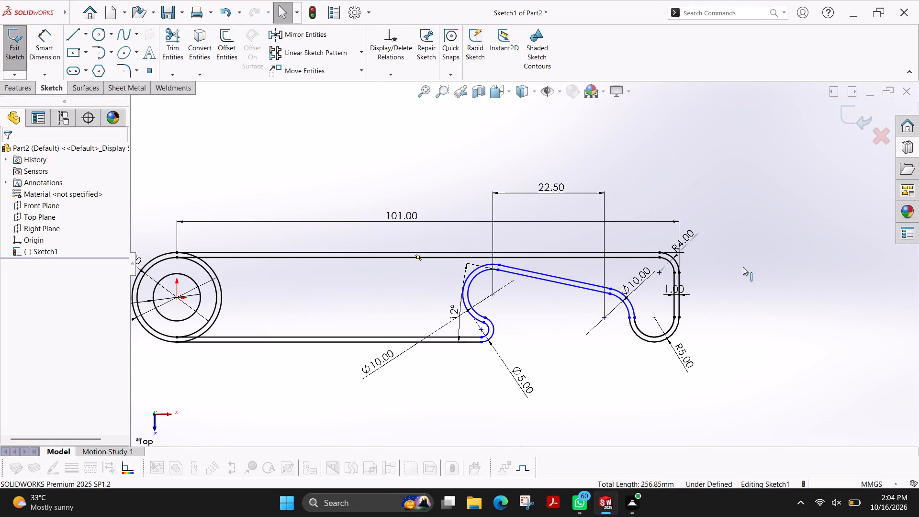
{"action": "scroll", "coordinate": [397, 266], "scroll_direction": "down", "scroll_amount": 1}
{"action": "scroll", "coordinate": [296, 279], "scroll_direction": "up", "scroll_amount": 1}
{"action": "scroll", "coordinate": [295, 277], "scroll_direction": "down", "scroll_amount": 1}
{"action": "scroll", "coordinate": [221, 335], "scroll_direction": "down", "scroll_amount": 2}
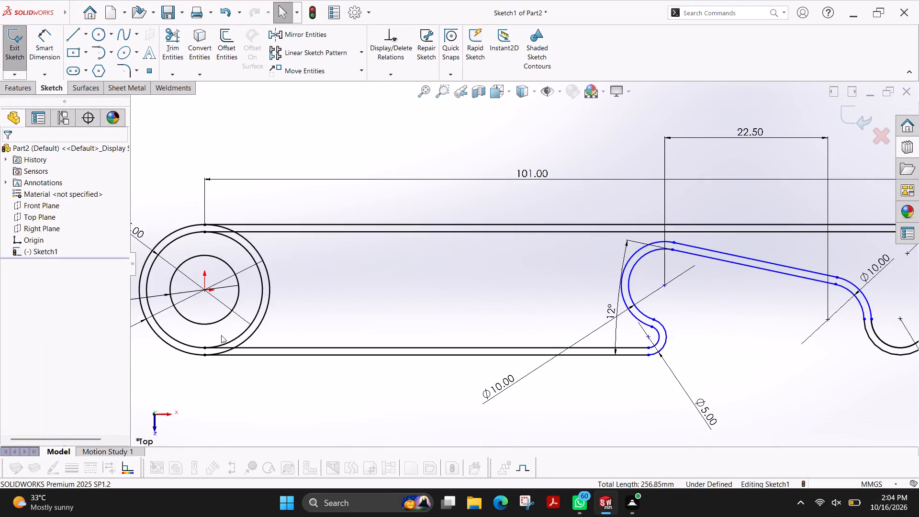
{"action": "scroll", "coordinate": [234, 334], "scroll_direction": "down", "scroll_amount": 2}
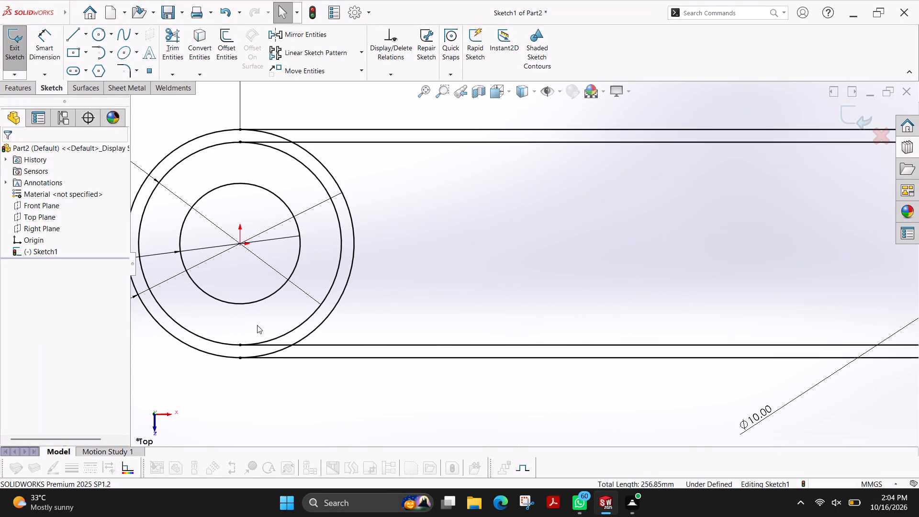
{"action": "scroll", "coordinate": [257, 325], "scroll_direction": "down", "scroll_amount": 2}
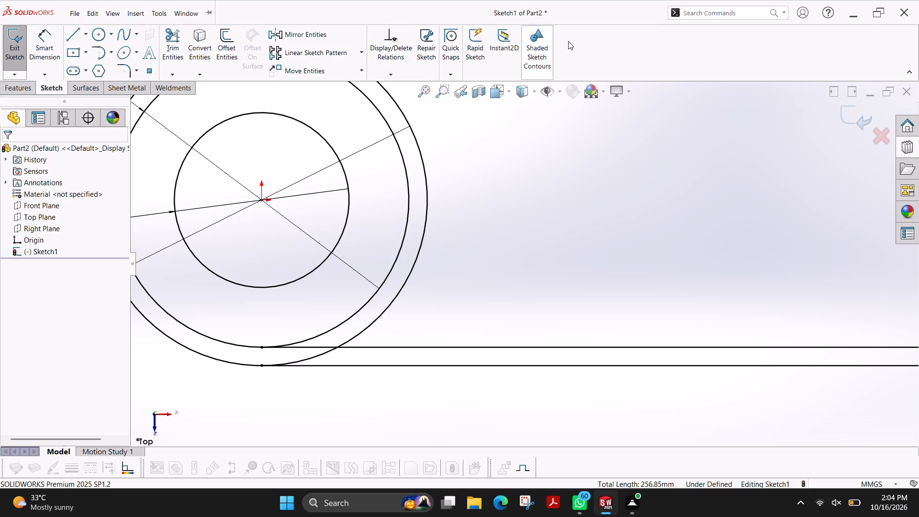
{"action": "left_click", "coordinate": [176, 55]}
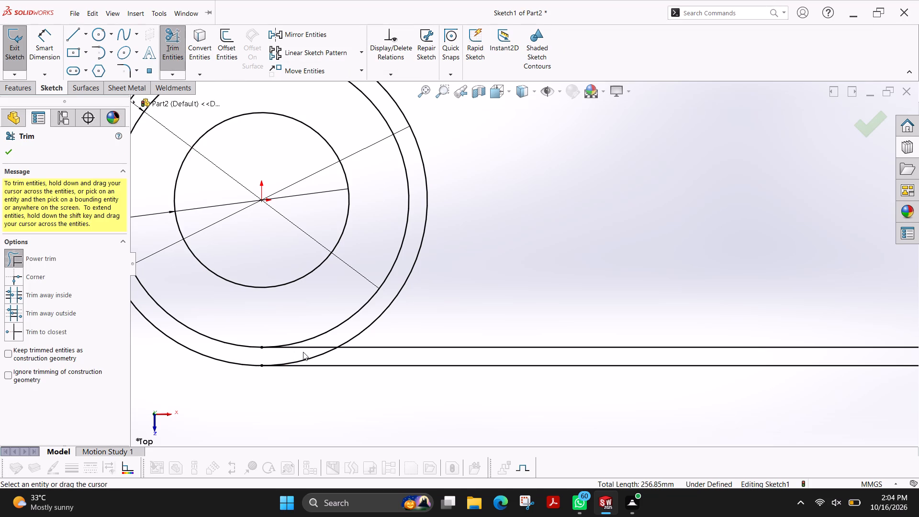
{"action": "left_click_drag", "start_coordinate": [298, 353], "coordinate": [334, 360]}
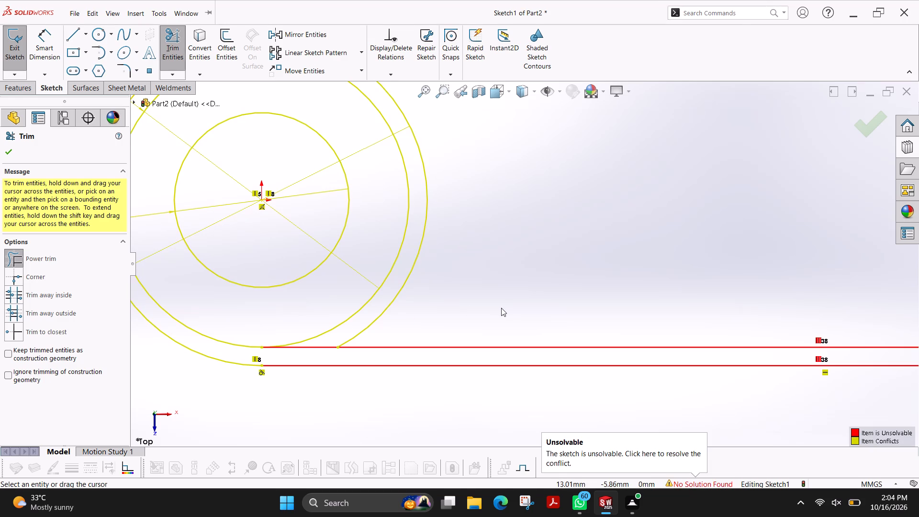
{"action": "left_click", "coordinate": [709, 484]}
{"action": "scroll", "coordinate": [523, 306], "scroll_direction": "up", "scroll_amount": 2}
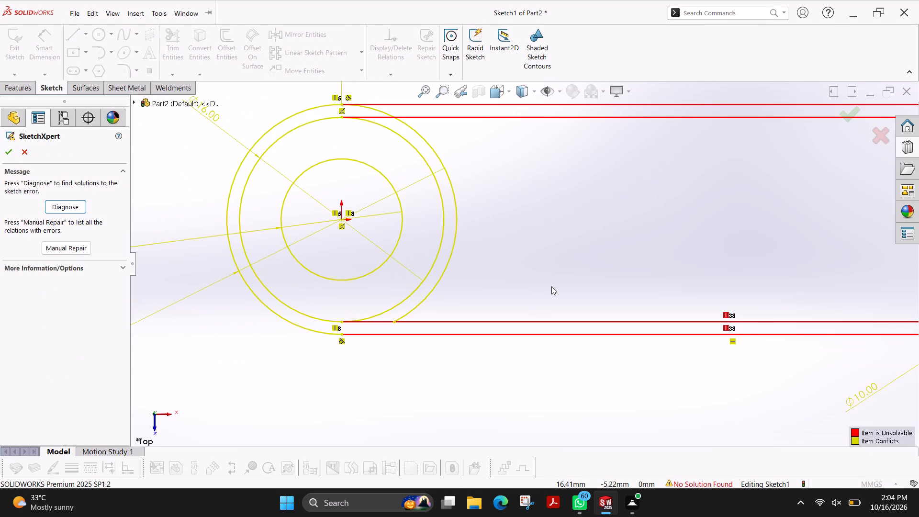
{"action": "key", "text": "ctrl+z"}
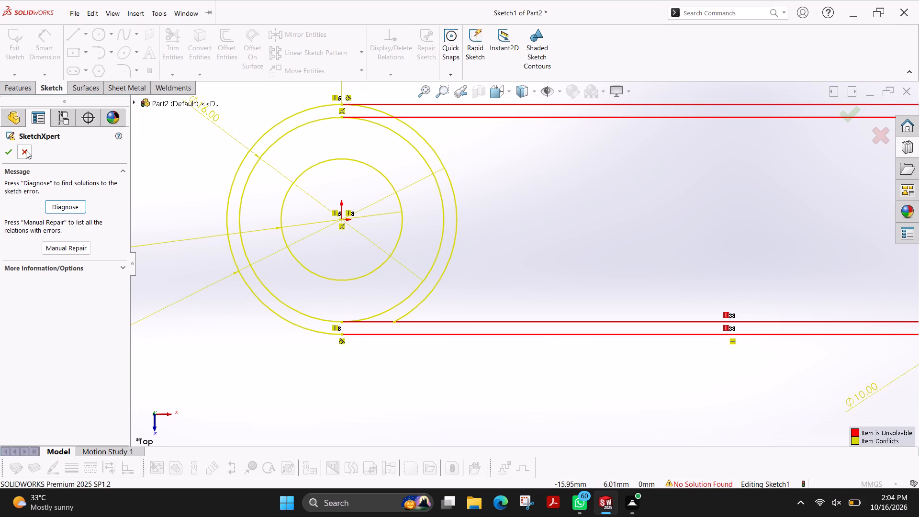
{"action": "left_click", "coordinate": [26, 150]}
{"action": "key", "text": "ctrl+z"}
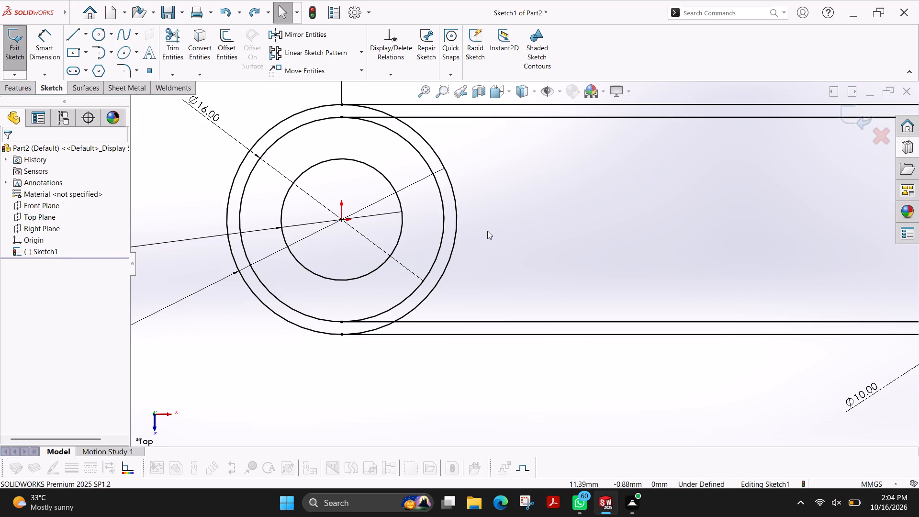
Trim the Ø18 and Ø16 circles inside the arm, including the short leftover segments between its paired edge lines, leaving two concentric end arcs.
{"action": "left_click", "coordinate": [176, 42]}
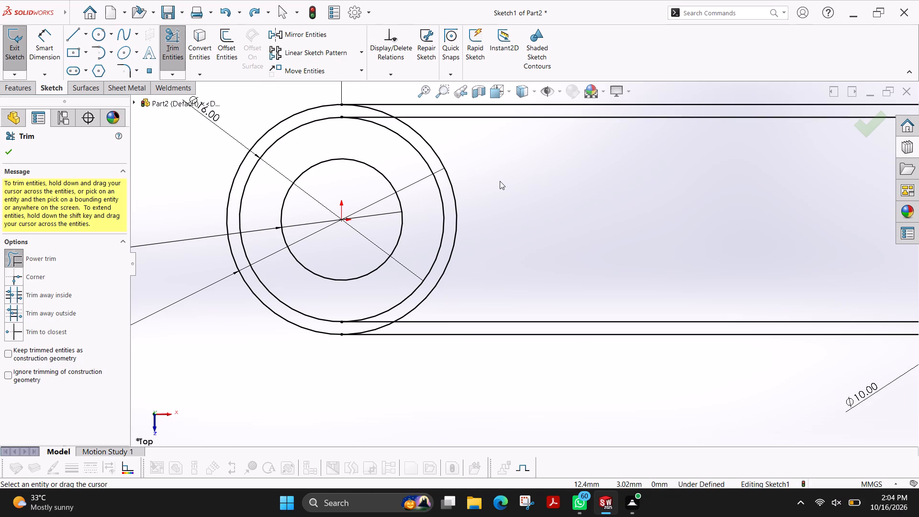
{"action": "left_click_drag", "start_coordinate": [484, 188], "coordinate": [448, 226]}
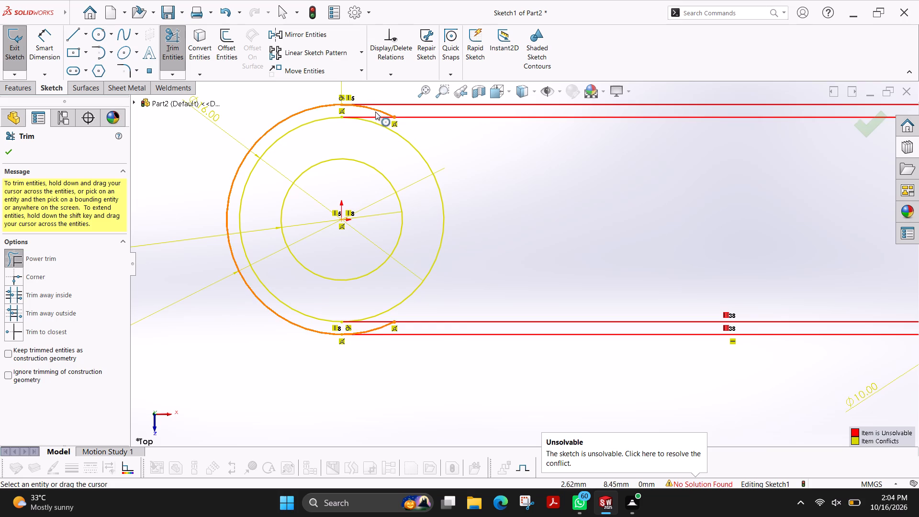
{"action": "left_click_drag", "start_coordinate": [397, 111], "coordinate": [372, 112]}
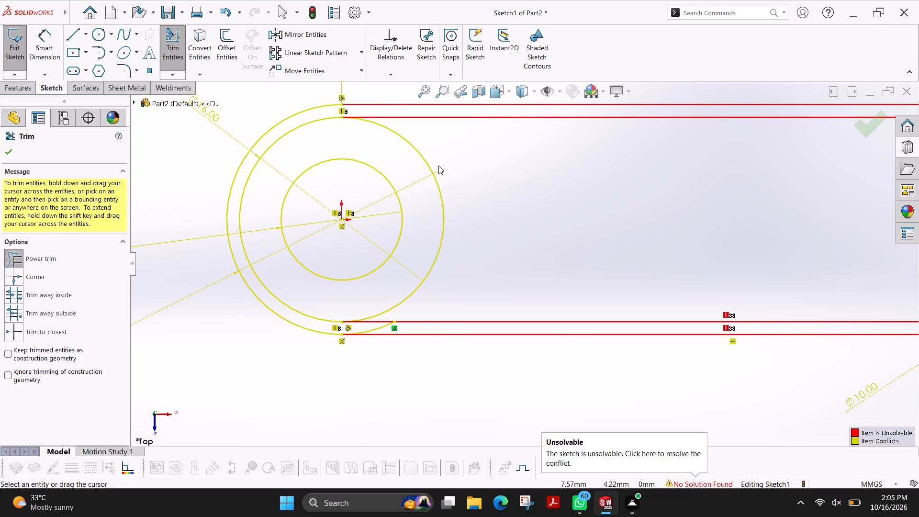
{"action": "left_click_drag", "start_coordinate": [438, 166], "coordinate": [430, 193]}
{"action": "left_click_drag", "start_coordinate": [370, 326], "coordinate": [379, 328]}
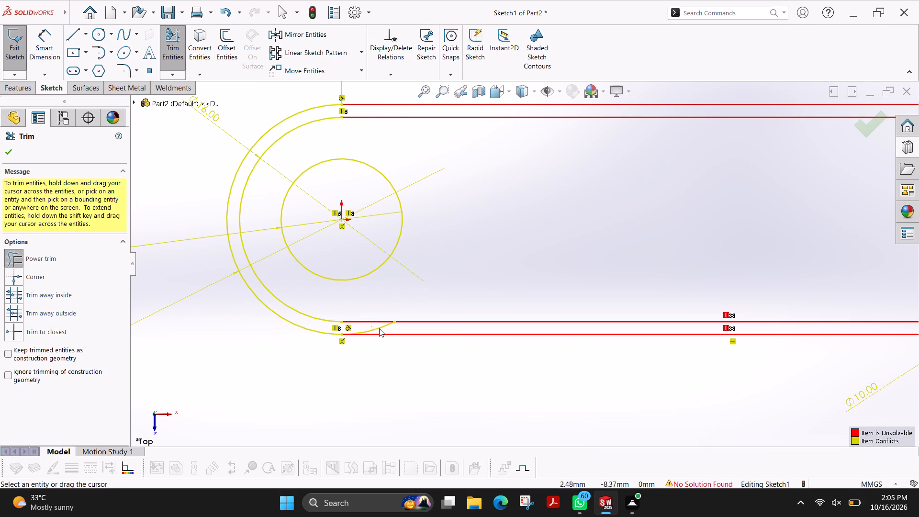
{"action": "left_click_drag", "start_coordinate": [379, 328], "coordinate": [383, 329]}
Examine the trimmed double outline from the hooked end back to the rounded end, and finish trimming.
{"action": "scroll", "coordinate": [537, 290], "scroll_direction": "up", "scroll_amount": 4}
{"action": "scroll", "coordinate": [828, 233], "scroll_direction": "up", "scroll_amount": 3}
{"action": "scroll", "coordinate": [806, 241], "scroll_direction": "down", "scroll_amount": 4}
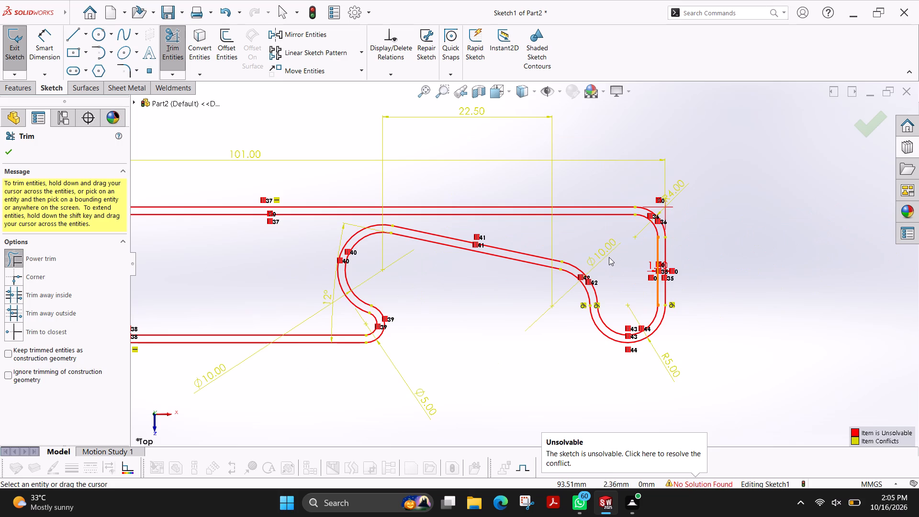
{"action": "scroll", "coordinate": [608, 257], "scroll_direction": "down", "scroll_amount": 4}
{"action": "scroll", "coordinate": [599, 260], "scroll_direction": "up", "scroll_amount": 3}
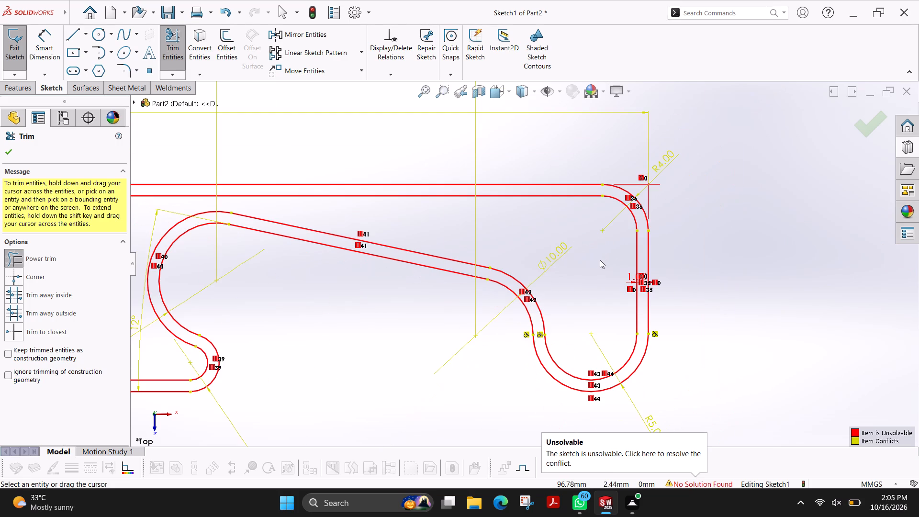
{"action": "scroll", "coordinate": [600, 260], "scroll_direction": "up", "scroll_amount": 2}
{"action": "scroll", "coordinate": [600, 260], "scroll_direction": "down", "scroll_amount": 5}
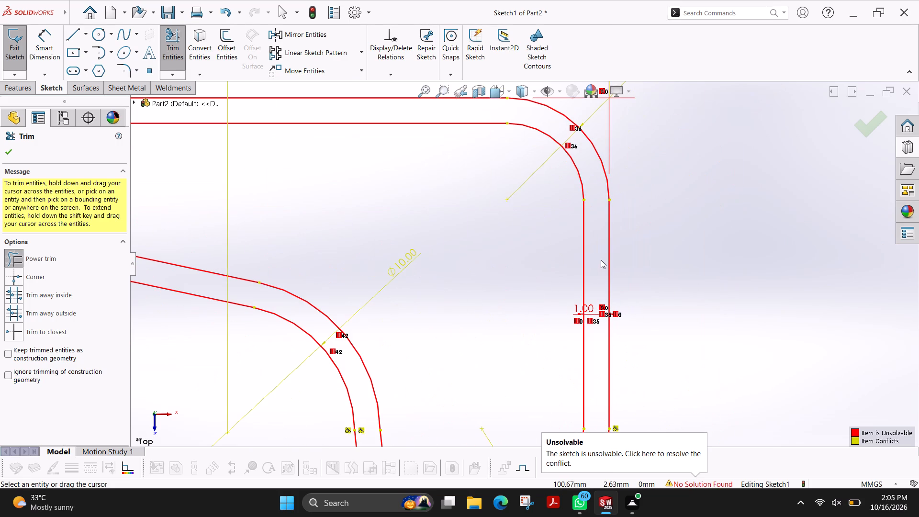
{"action": "scroll", "coordinate": [601, 260], "scroll_direction": "up", "scroll_amount": 5}
{"action": "scroll", "coordinate": [359, 322], "scroll_direction": "up", "scroll_amount": 3}
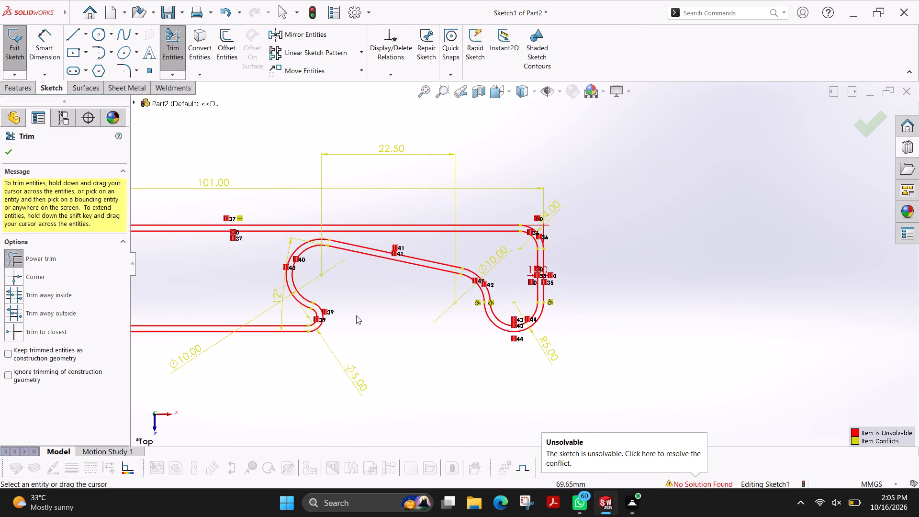
{"action": "scroll", "coordinate": [338, 308], "scroll_direction": "down", "scroll_amount": 1}
{"action": "scroll", "coordinate": [330, 303], "scroll_direction": "up", "scroll_amount": 4}
{"action": "scroll", "coordinate": [236, 251], "scroll_direction": "down", "scroll_amount": 3}
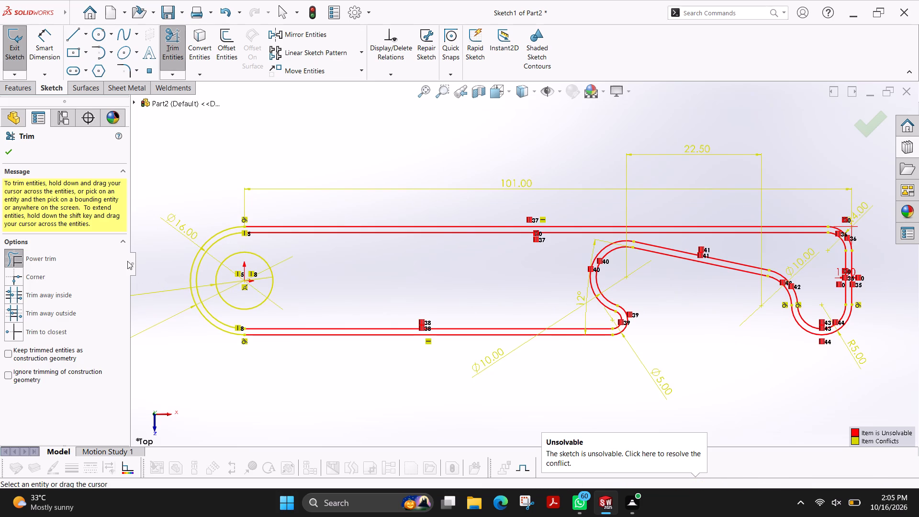
{"action": "left_click", "coordinate": [6, 149]}
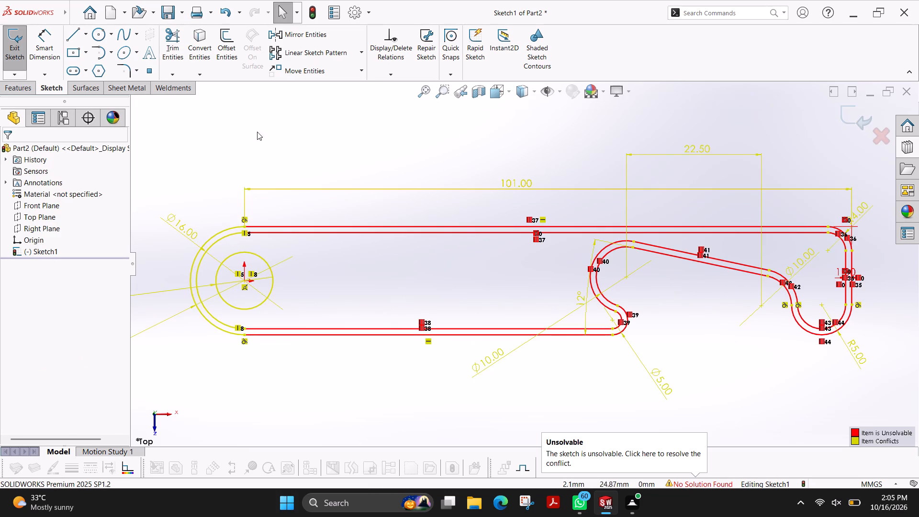
{"action": "key", "text": "Escape"}
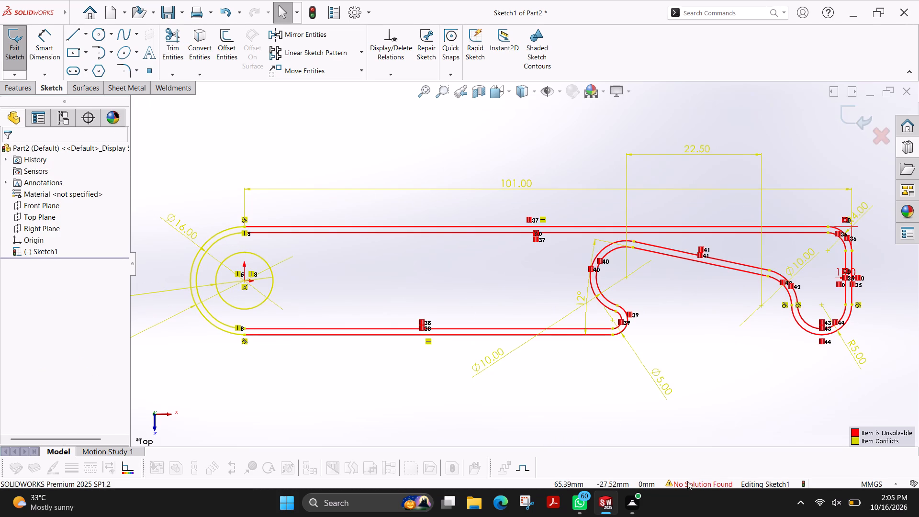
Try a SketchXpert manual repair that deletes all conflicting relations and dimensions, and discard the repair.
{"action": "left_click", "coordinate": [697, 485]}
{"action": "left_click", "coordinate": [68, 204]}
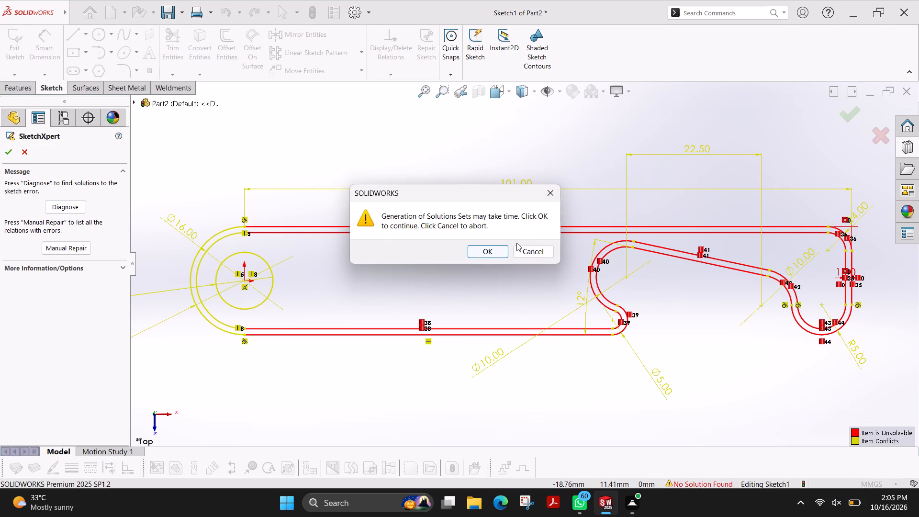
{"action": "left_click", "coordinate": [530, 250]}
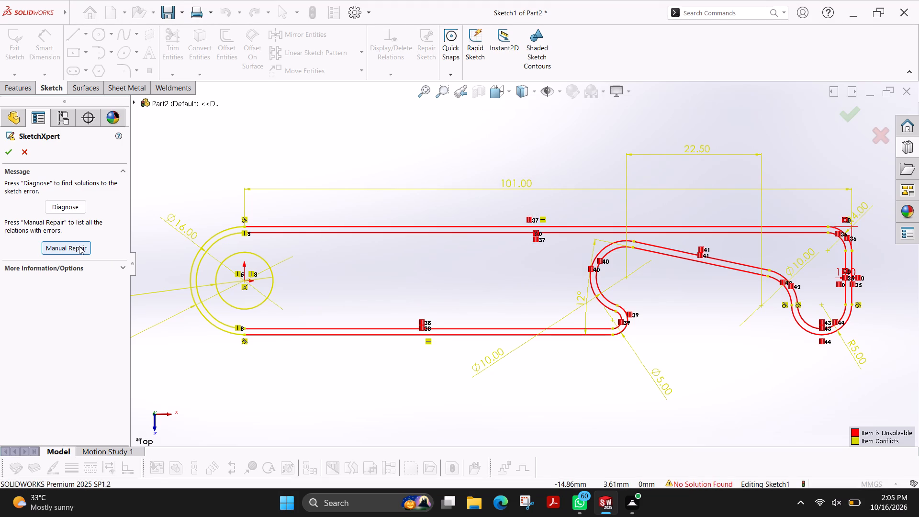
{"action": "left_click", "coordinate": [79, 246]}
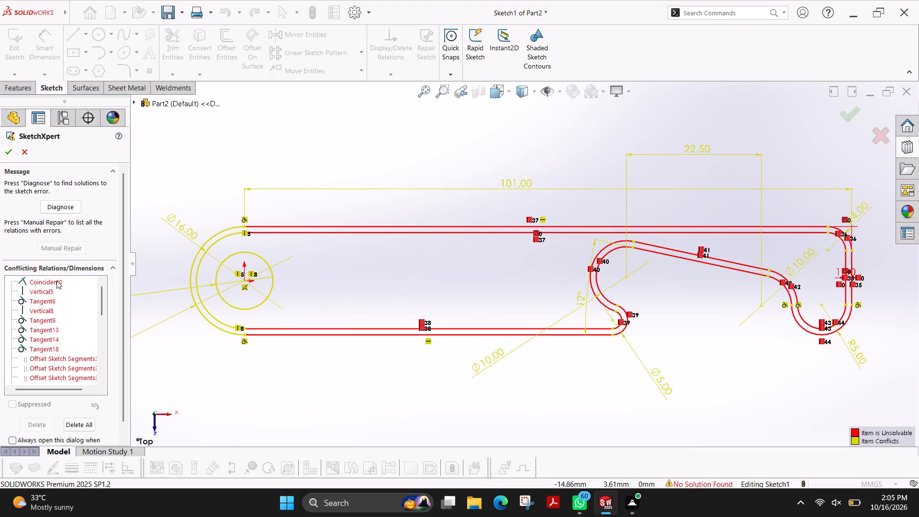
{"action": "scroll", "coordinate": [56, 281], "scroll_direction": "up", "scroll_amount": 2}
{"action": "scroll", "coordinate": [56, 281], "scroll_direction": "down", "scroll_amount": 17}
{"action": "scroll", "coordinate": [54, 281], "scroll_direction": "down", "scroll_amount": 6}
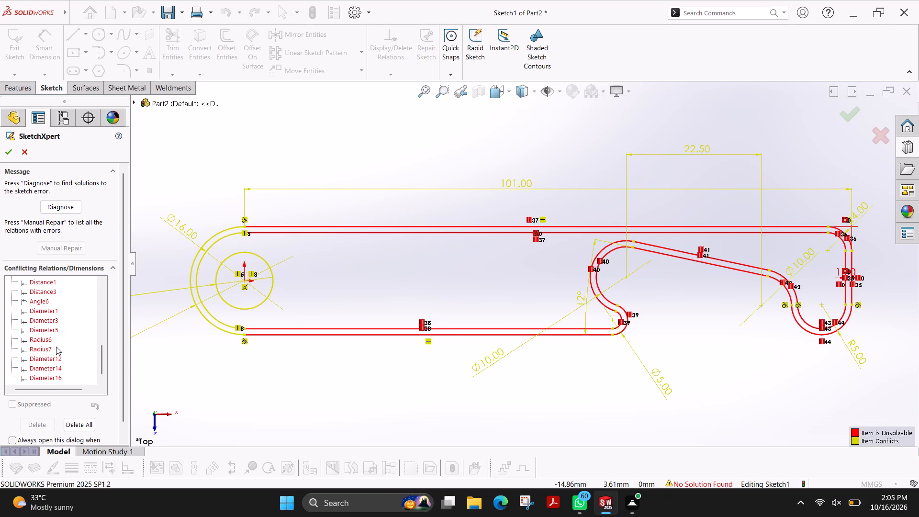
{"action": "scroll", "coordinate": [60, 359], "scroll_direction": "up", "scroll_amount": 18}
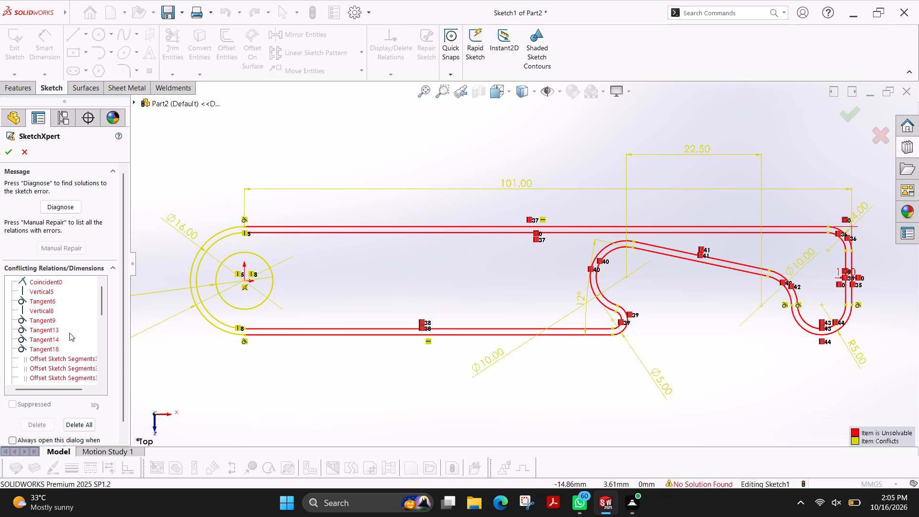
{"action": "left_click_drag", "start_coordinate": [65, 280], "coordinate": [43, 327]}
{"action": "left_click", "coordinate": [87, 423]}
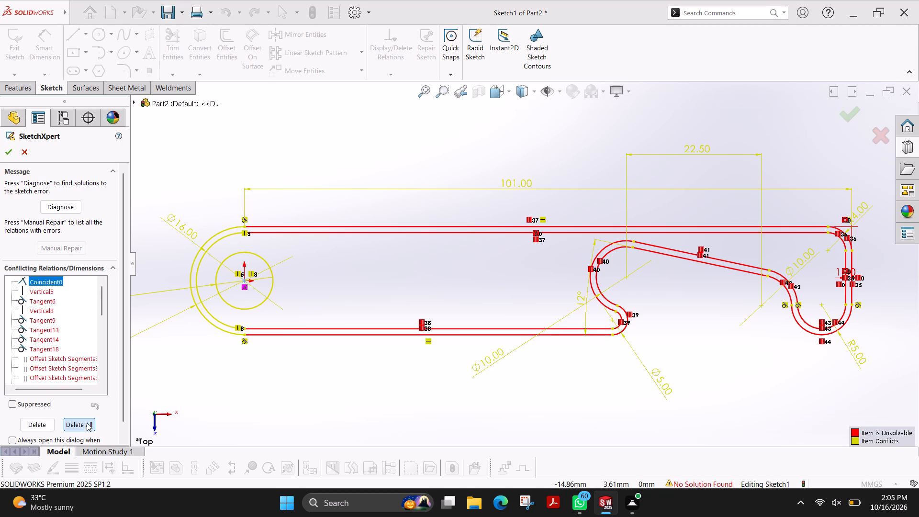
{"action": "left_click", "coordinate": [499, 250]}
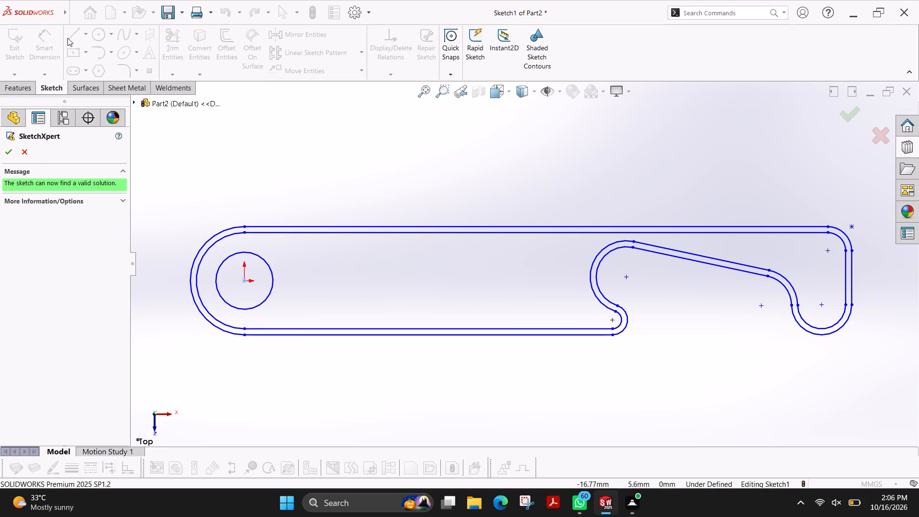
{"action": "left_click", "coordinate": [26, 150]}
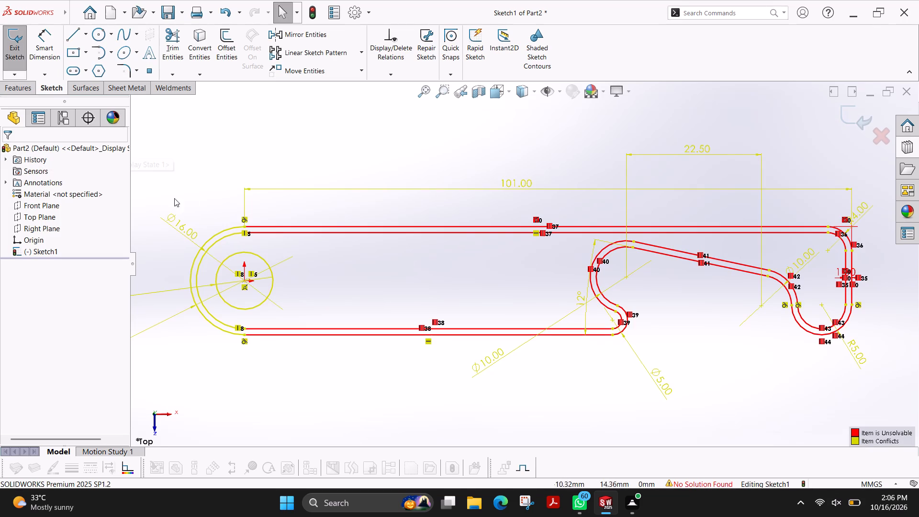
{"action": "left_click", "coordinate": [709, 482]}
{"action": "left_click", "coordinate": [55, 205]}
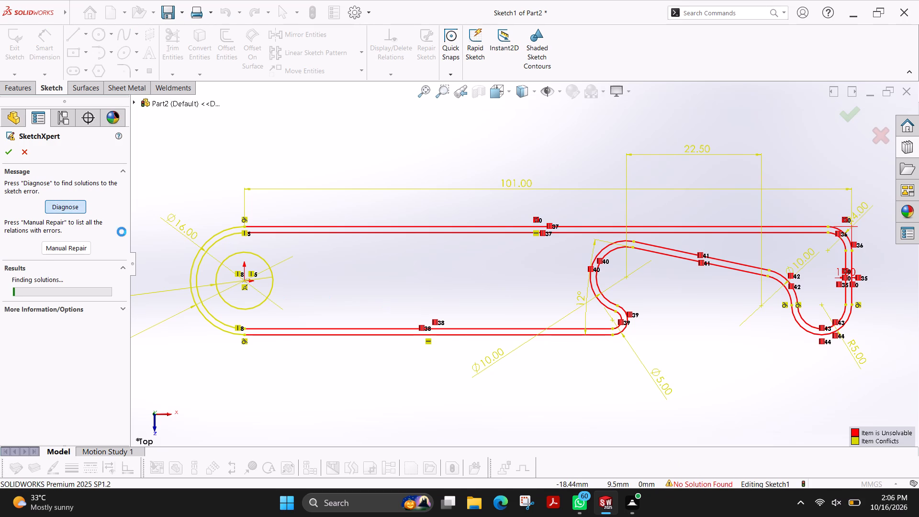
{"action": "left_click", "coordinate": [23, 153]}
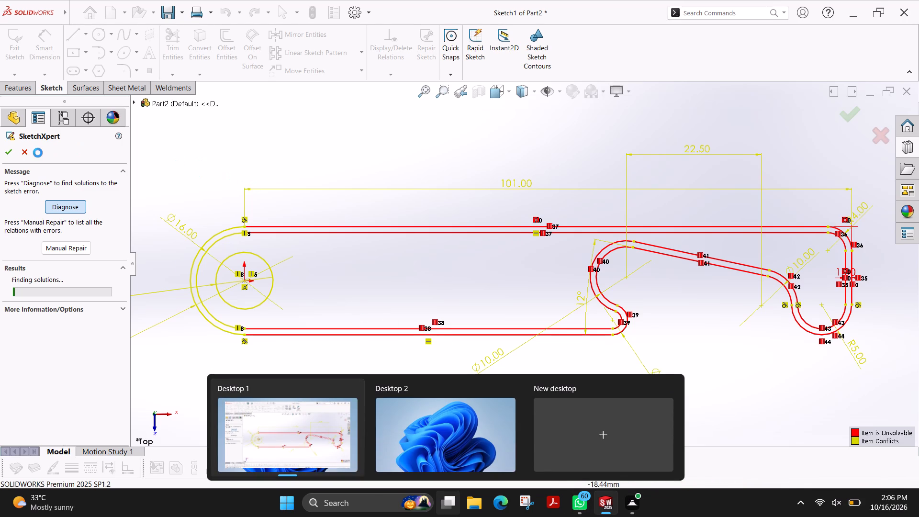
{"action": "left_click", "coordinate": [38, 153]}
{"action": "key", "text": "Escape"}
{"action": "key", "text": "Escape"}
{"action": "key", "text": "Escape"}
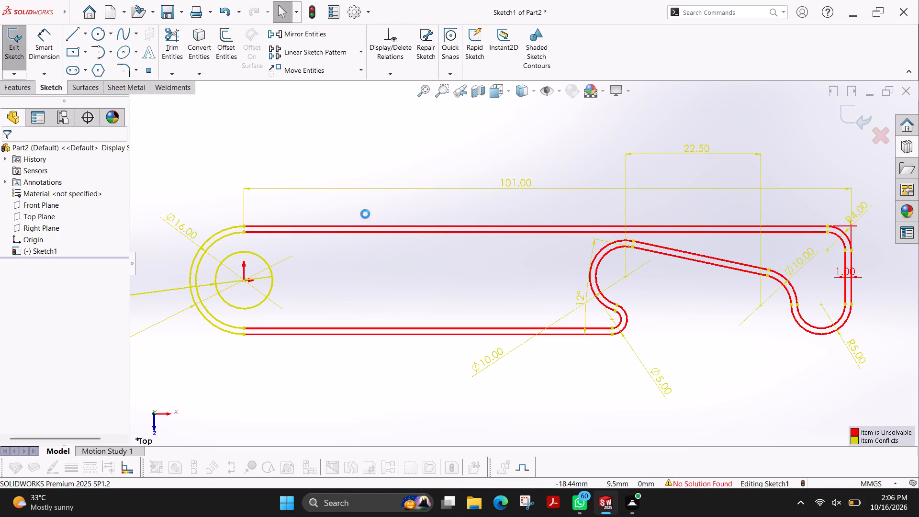
Delete all conflicting relations and dimensions of the sketch with SketchXpert's manual repair and accept the result.
{"action": "scroll", "coordinate": [345, 309], "scroll_direction": "up", "scroll_amount": 2}
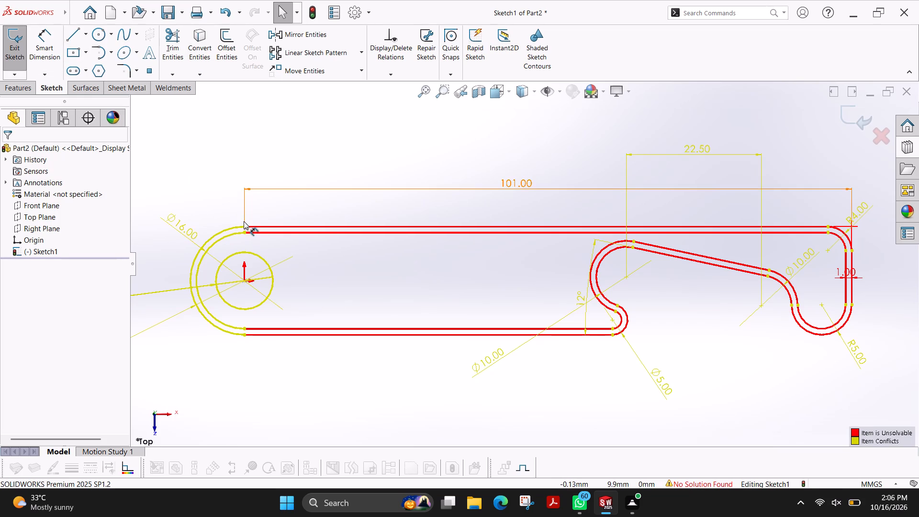
{"action": "scroll", "coordinate": [208, 207], "scroll_direction": "up", "scroll_amount": 1}
{"action": "left_click", "coordinate": [704, 483]}
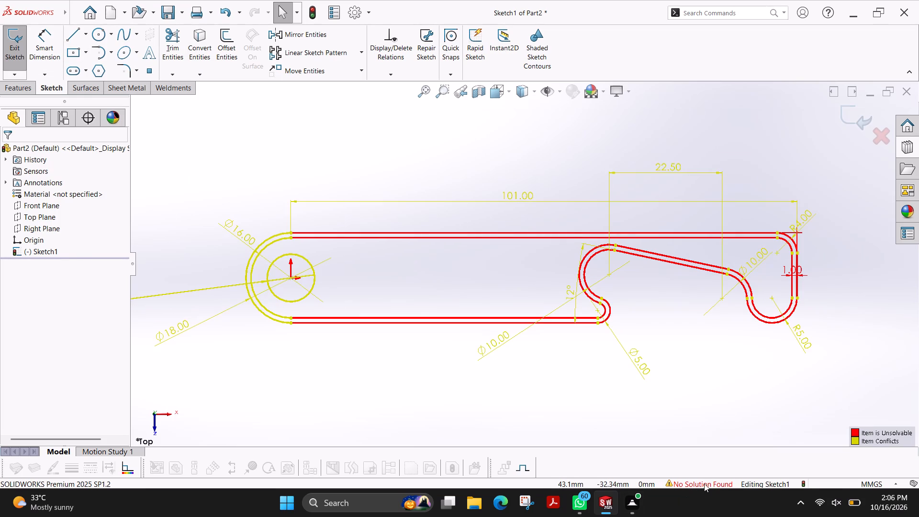
{"action": "left_click", "coordinate": [75, 250]}
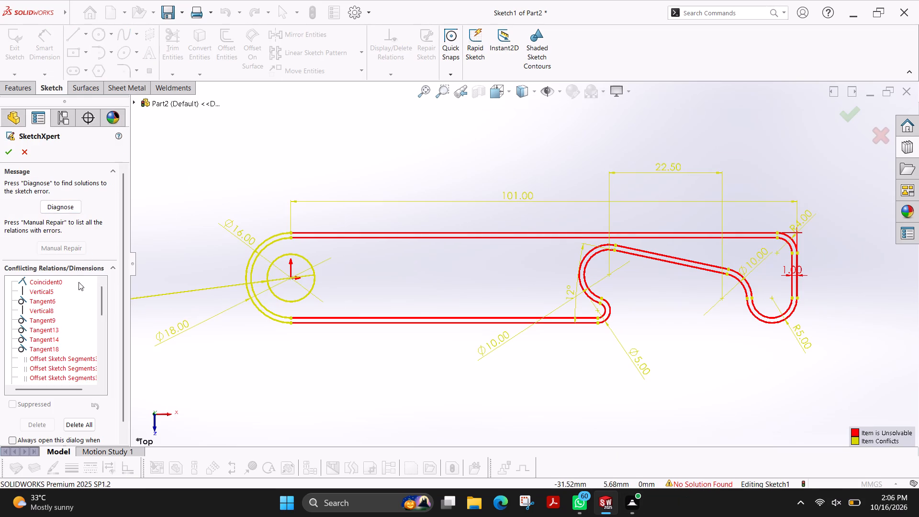
{"action": "left_click", "coordinate": [93, 427]}
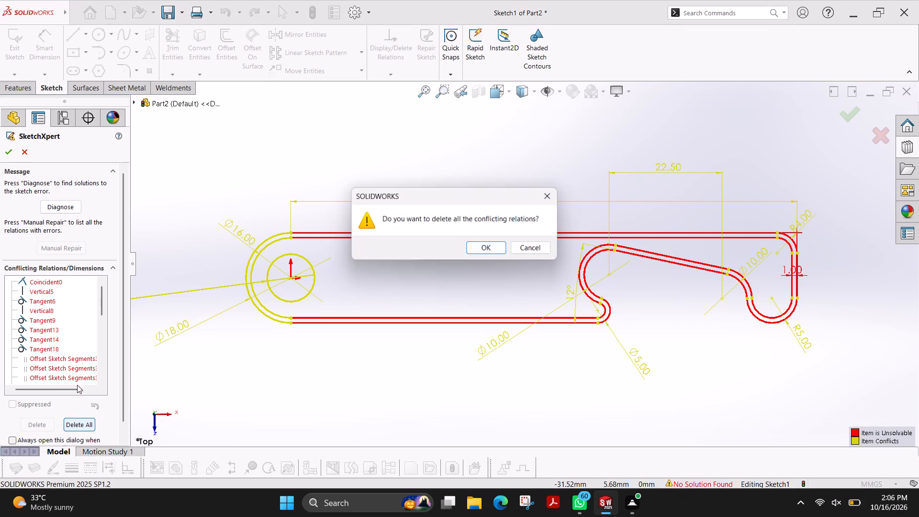
{"action": "left_click", "coordinate": [490, 245]}
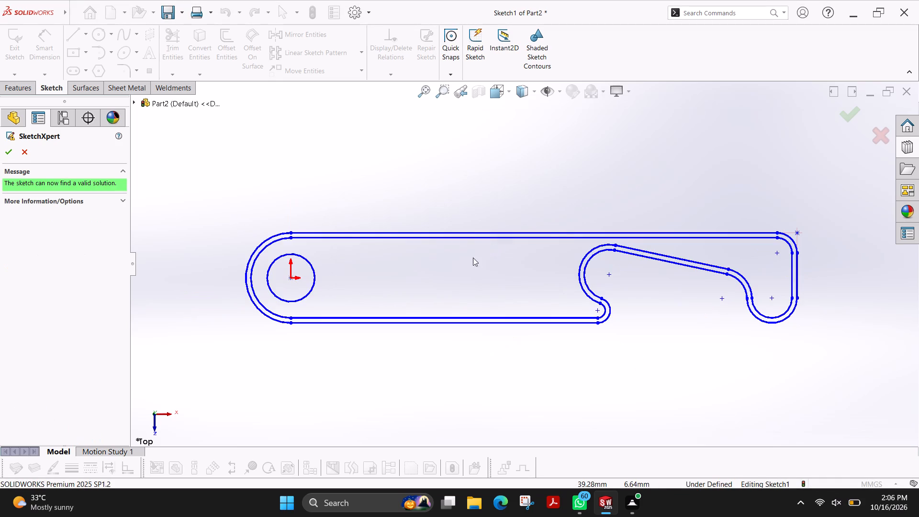
{"action": "left_click", "coordinate": [7, 148]}
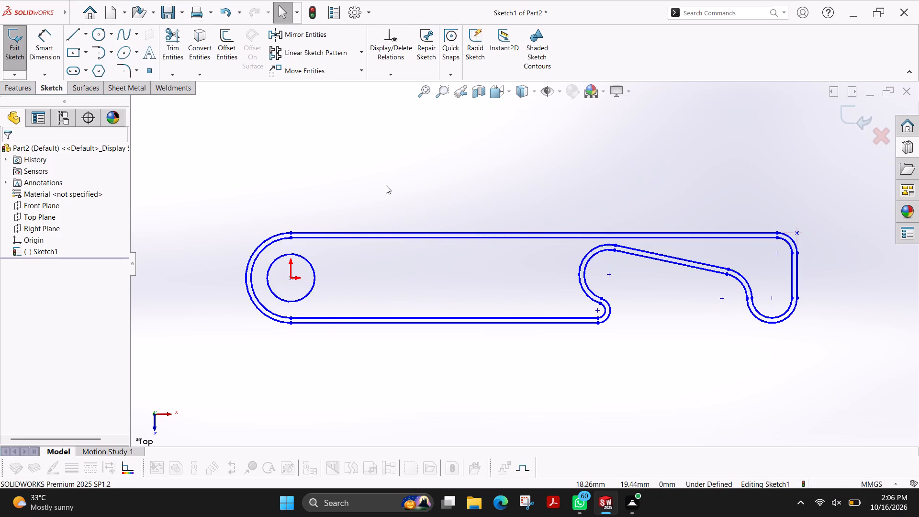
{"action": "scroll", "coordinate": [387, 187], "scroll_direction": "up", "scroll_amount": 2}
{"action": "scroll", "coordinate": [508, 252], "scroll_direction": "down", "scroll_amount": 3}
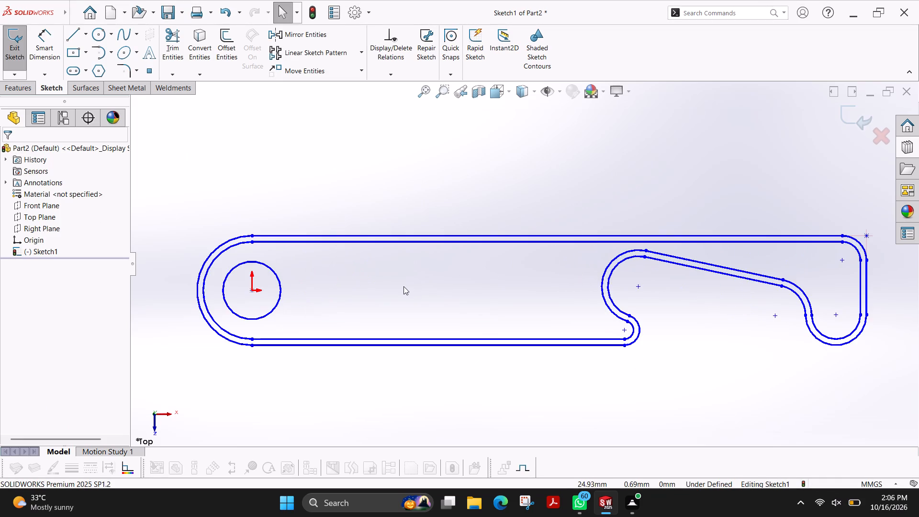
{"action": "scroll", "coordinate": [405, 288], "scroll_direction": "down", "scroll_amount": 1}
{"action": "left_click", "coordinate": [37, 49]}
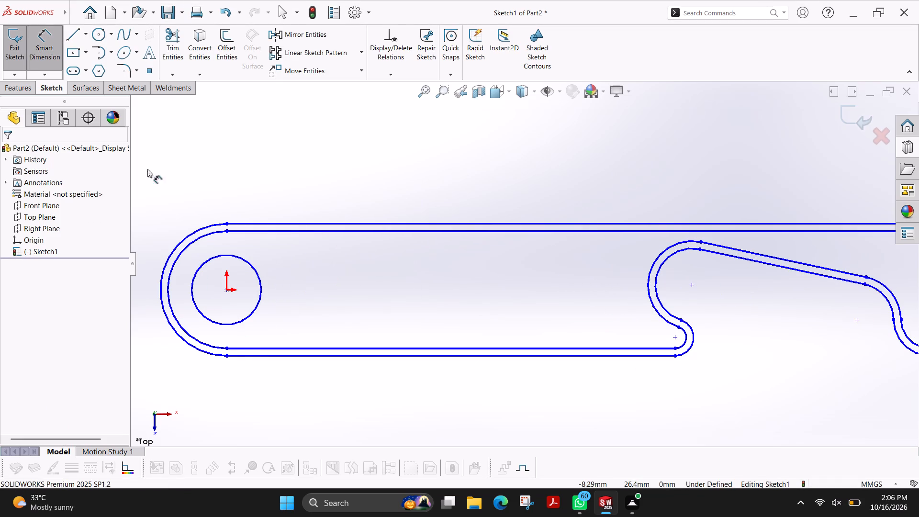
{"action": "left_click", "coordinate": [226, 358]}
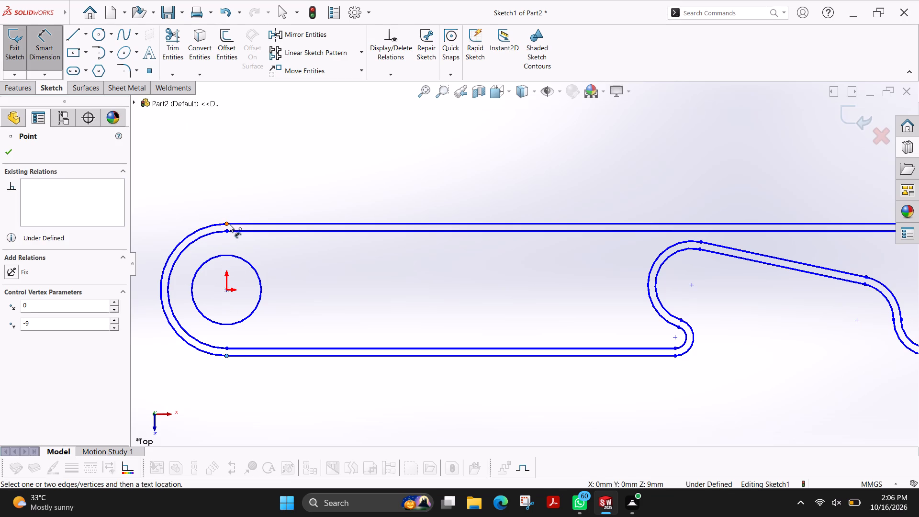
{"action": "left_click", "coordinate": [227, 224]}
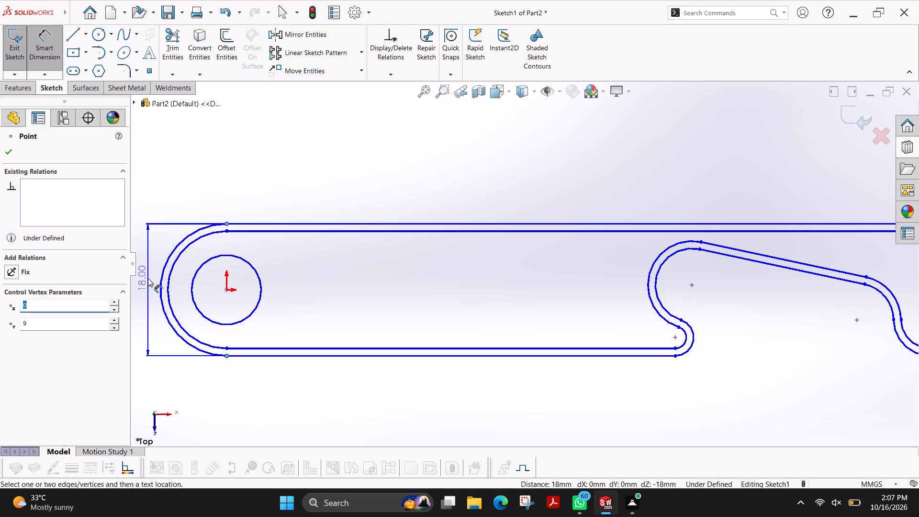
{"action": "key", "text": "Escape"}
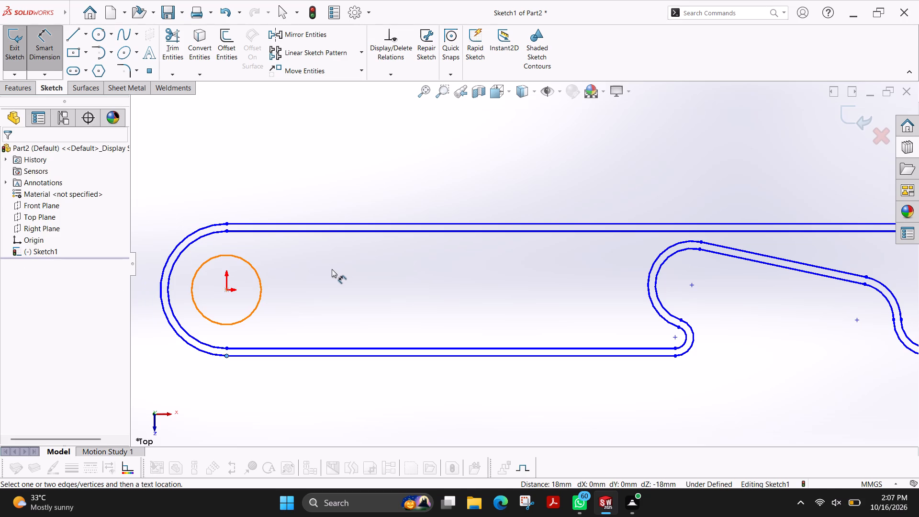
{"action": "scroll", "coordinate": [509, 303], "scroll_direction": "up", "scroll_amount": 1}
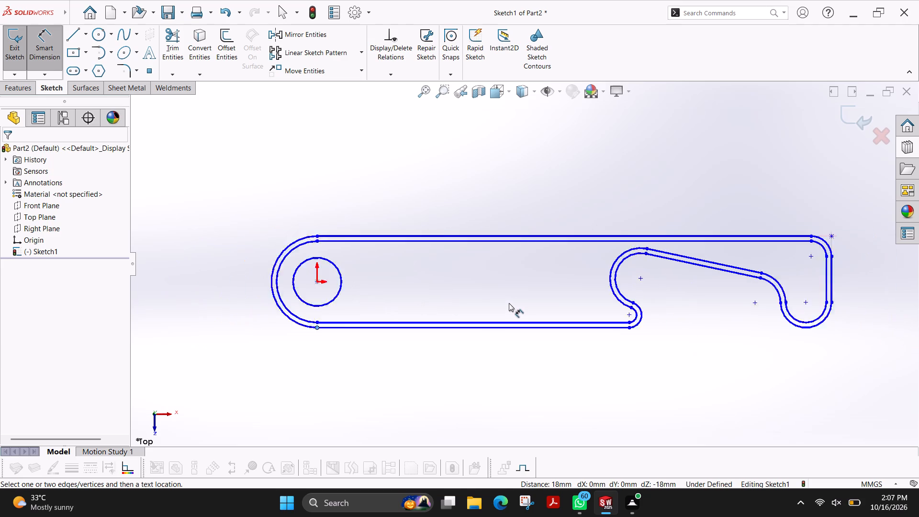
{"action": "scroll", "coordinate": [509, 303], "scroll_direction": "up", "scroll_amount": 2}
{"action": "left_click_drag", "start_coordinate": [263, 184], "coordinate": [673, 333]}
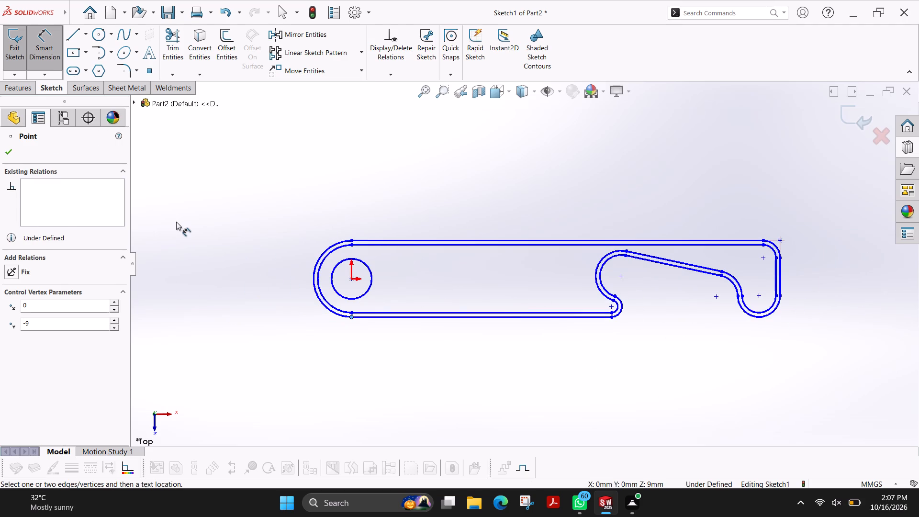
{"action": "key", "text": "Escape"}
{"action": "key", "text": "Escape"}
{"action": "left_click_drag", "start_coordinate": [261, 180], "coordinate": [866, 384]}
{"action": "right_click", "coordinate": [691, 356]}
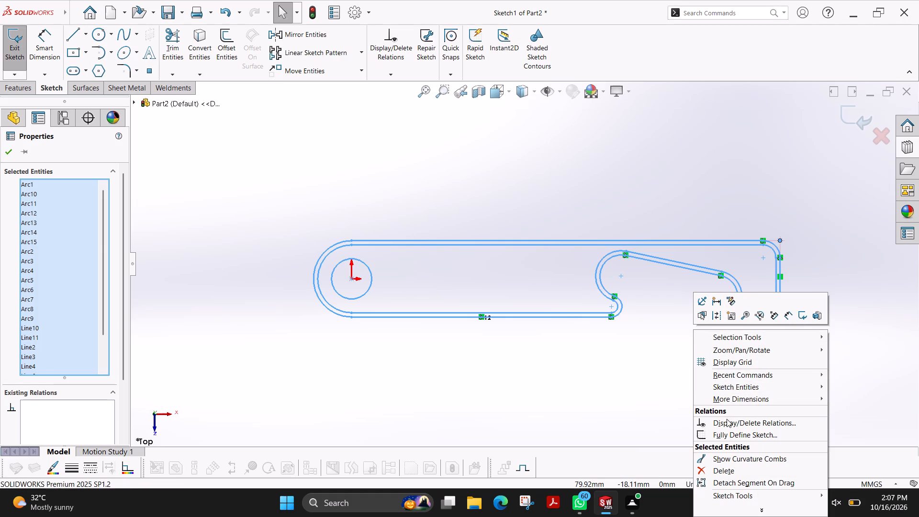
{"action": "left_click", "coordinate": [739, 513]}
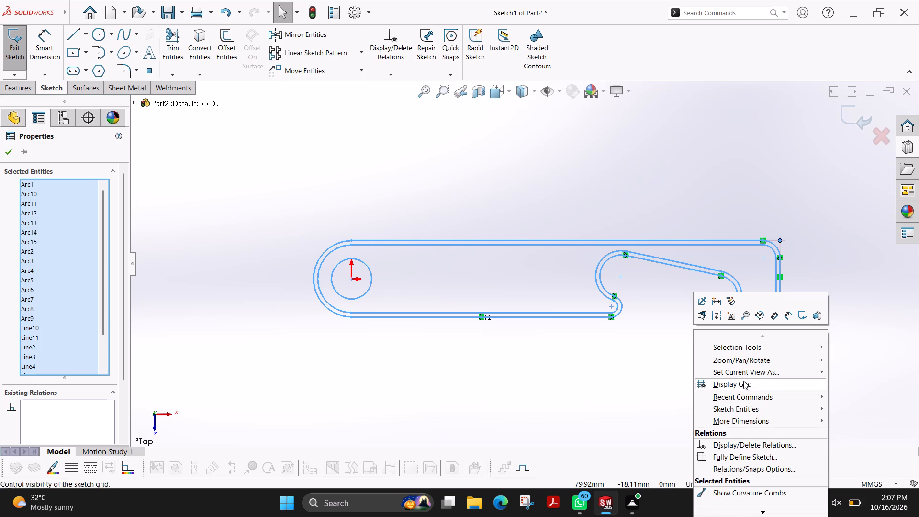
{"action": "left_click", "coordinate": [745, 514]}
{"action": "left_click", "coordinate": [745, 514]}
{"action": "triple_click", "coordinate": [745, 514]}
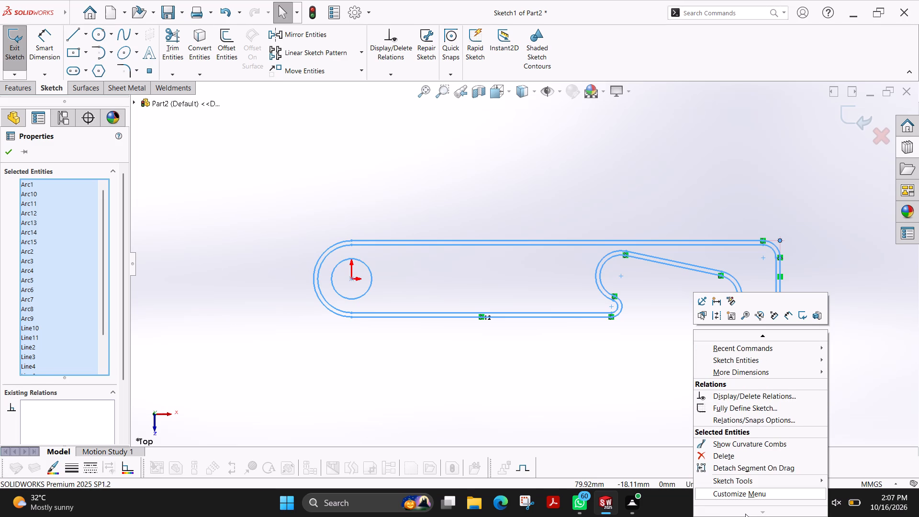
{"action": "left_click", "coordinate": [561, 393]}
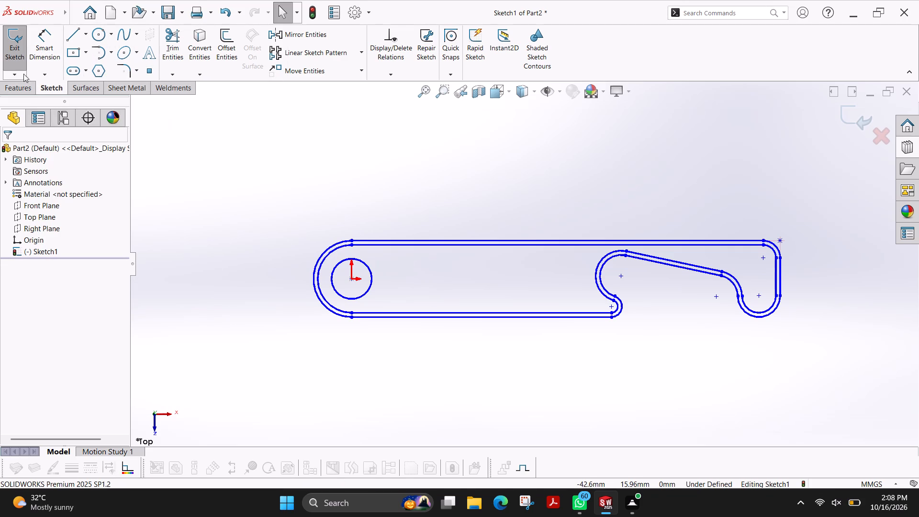
Extrude the sketch's inner region around the round hole 9 mm using the Mid Plane end condition.
{"action": "left_click", "coordinate": [26, 89]}
{"action": "left_click", "coordinate": [17, 31]}
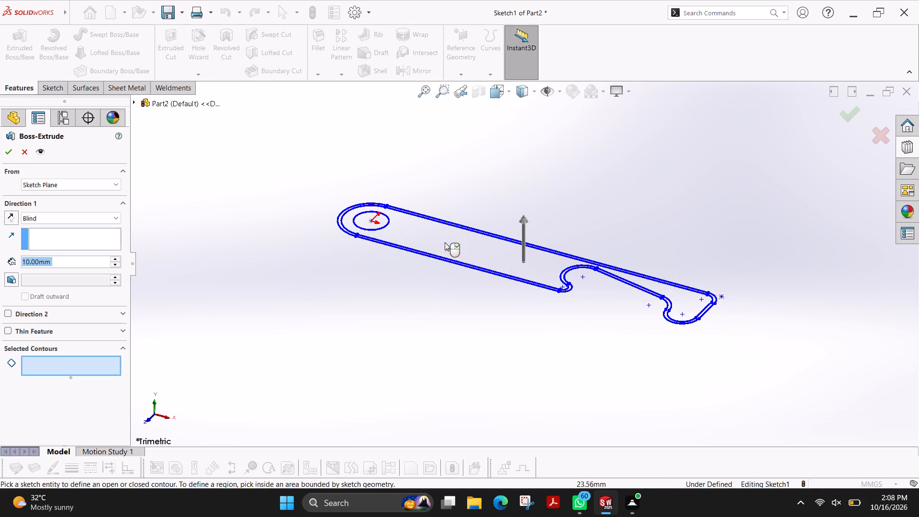
{"action": "left_click", "coordinate": [421, 230]}
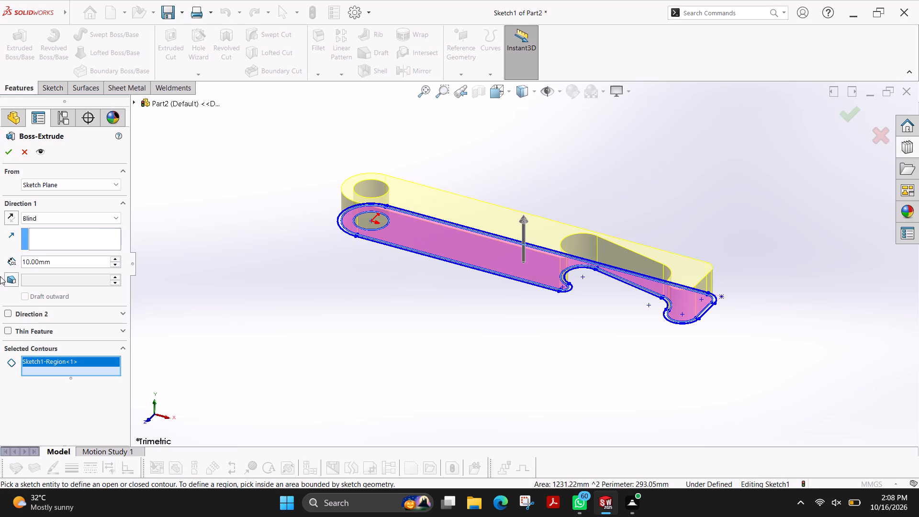
{"action": "left_click", "coordinate": [38, 217]}
{"action": "left_click", "coordinate": [55, 269]}
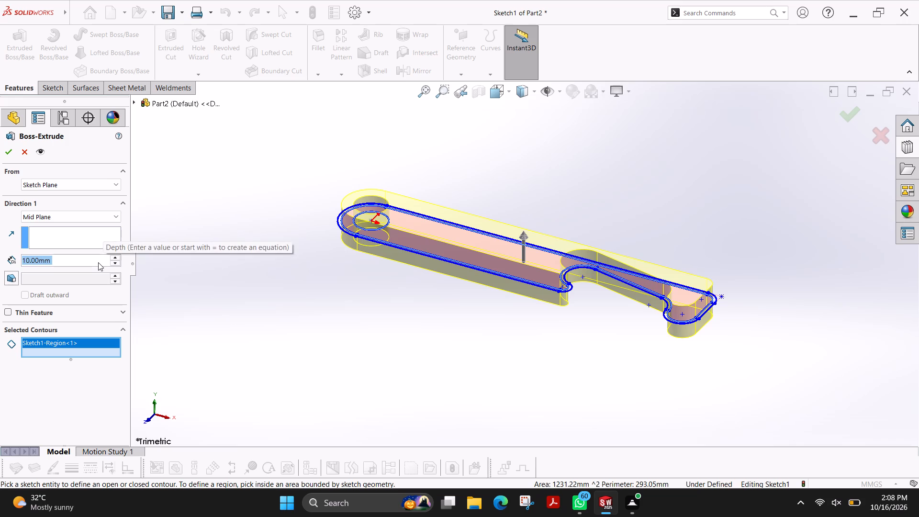
{"action": "key", "text": "9"}
{"action": "key", "text": "Return"}
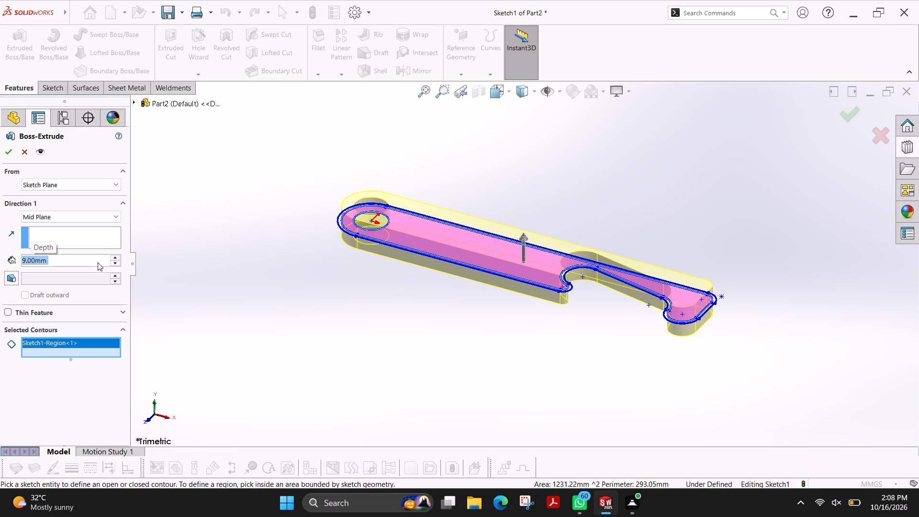
{"action": "left_click", "coordinate": [11, 154]}
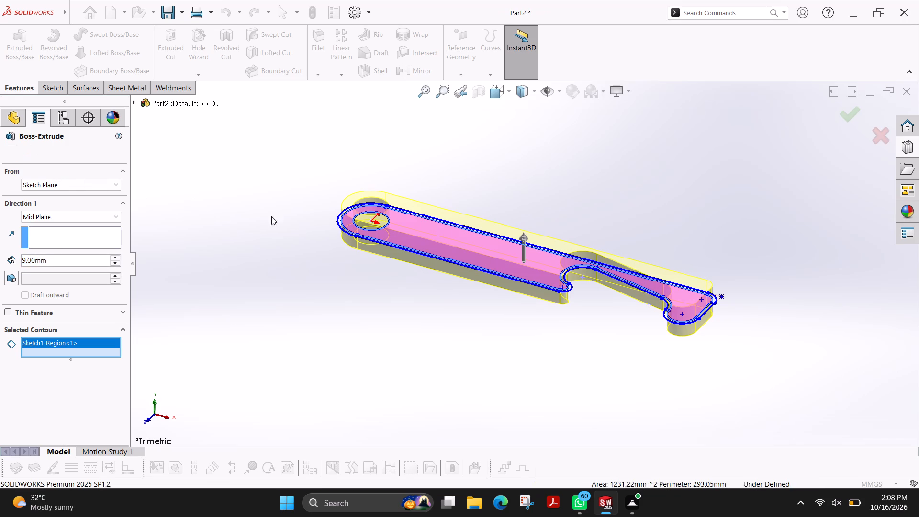
Extrude the narrow band between the two outlines of Sketch1 11 mm from the mid plane, merged with the body.
{"action": "scroll", "coordinate": [412, 245], "scroll_direction": "down", "scroll_amount": 2}
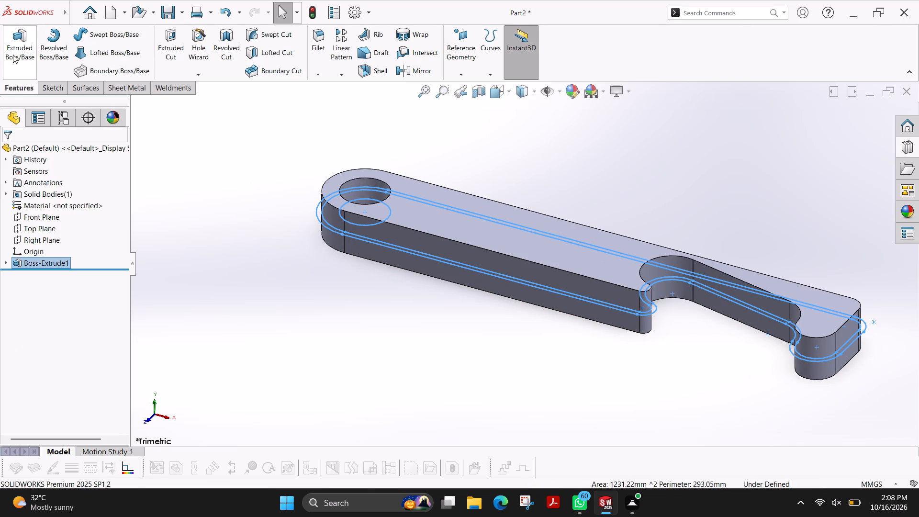
{"action": "left_click", "coordinate": [13, 55]}
{"action": "scroll", "coordinate": [324, 225], "scroll_direction": "down", "scroll_amount": 3}
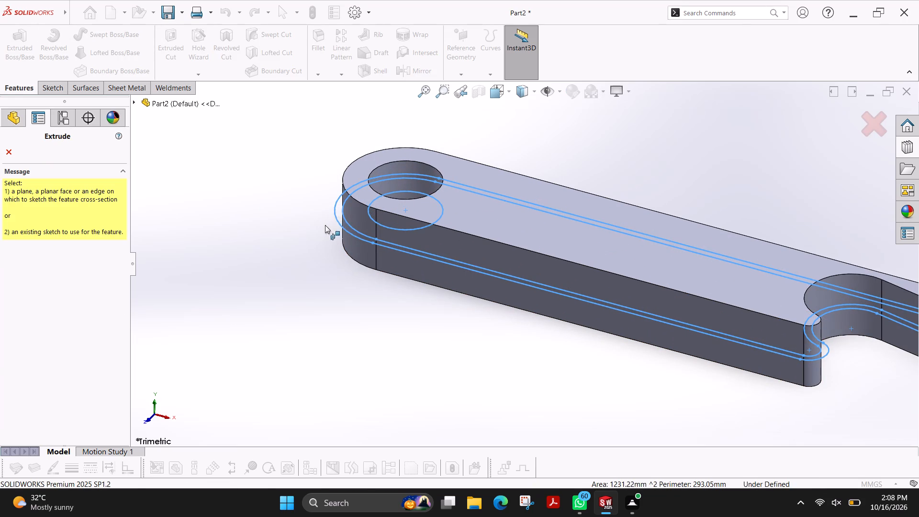
{"action": "middle_click_drag", "start_coordinate": [344, 219], "coordinate": [338, 267], "text": "ctrl+shift"}
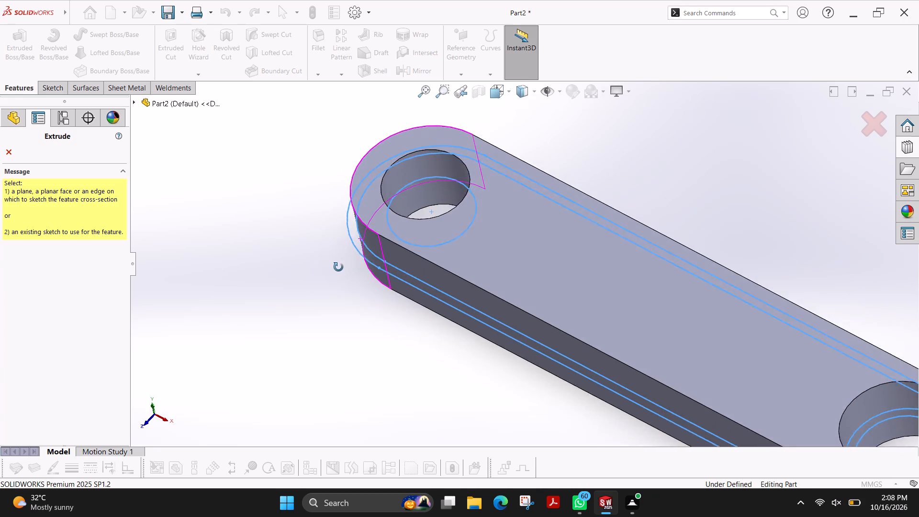
{"action": "middle_click_drag", "start_coordinate": [338, 267], "coordinate": [349, 267], "text": "ctrl+shift"}
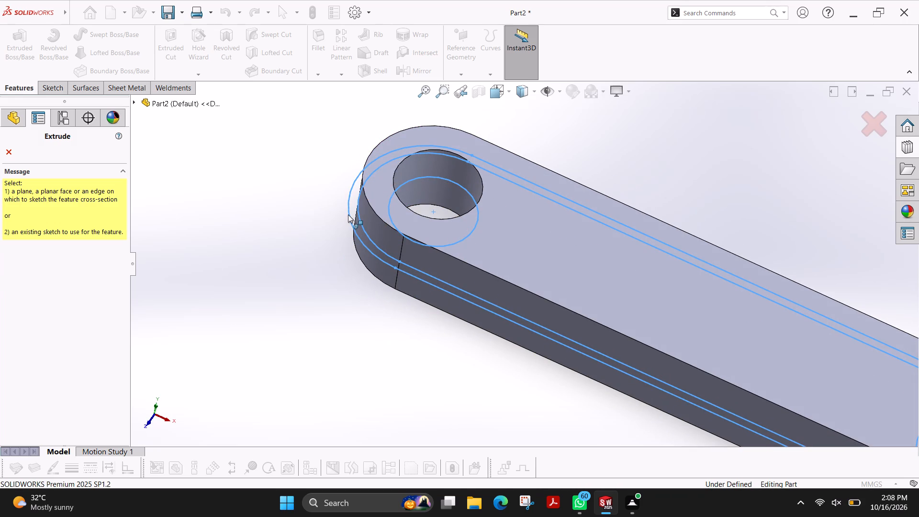
{"action": "left_click", "coordinate": [348, 214]}
{"action": "left_click", "coordinate": [134, 105]}
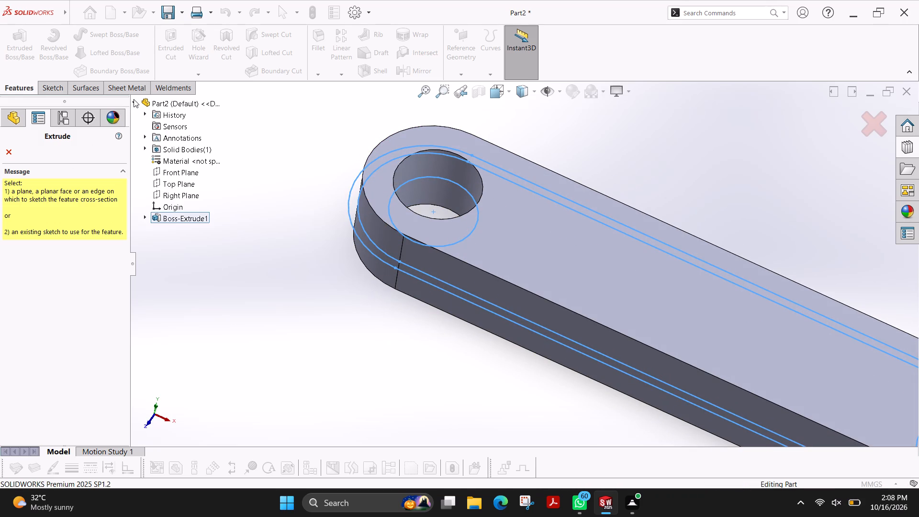
{"action": "left_click", "coordinate": [144, 217]}
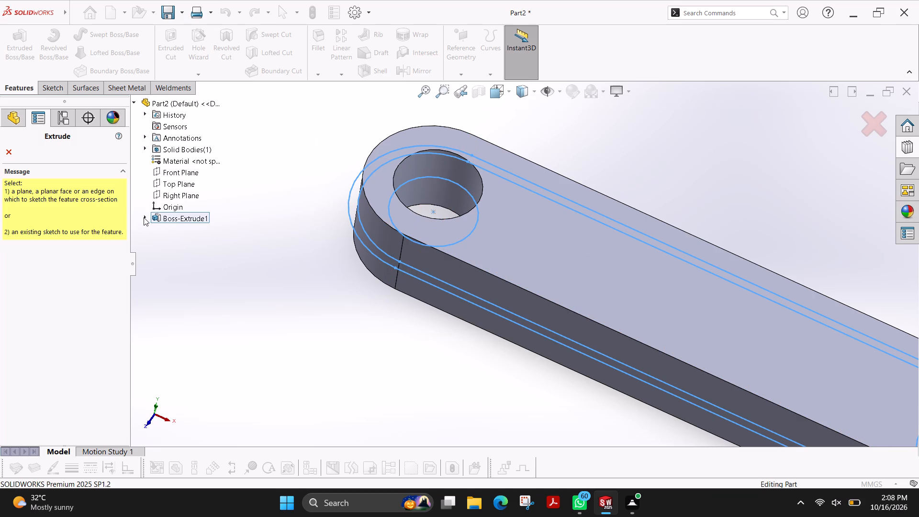
{"action": "left_click", "coordinate": [146, 217]}
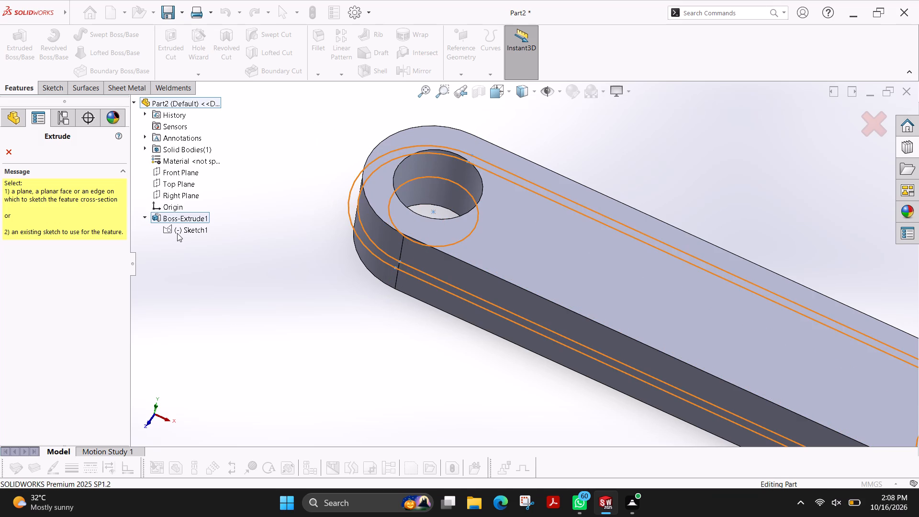
{"action": "left_click", "coordinate": [177, 233]}
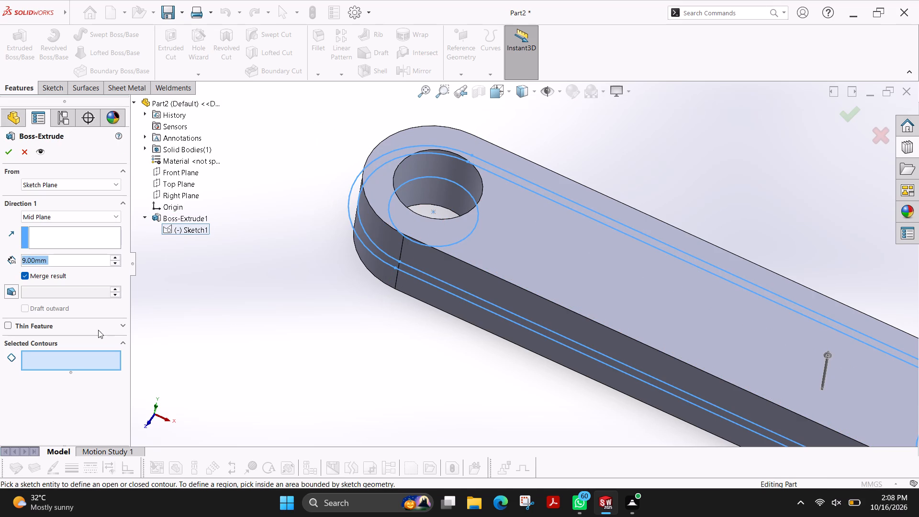
{"action": "left_click", "coordinate": [359, 231]}
{"action": "scroll", "coordinate": [196, 274], "scroll_direction": "up", "scroll_amount": 1}
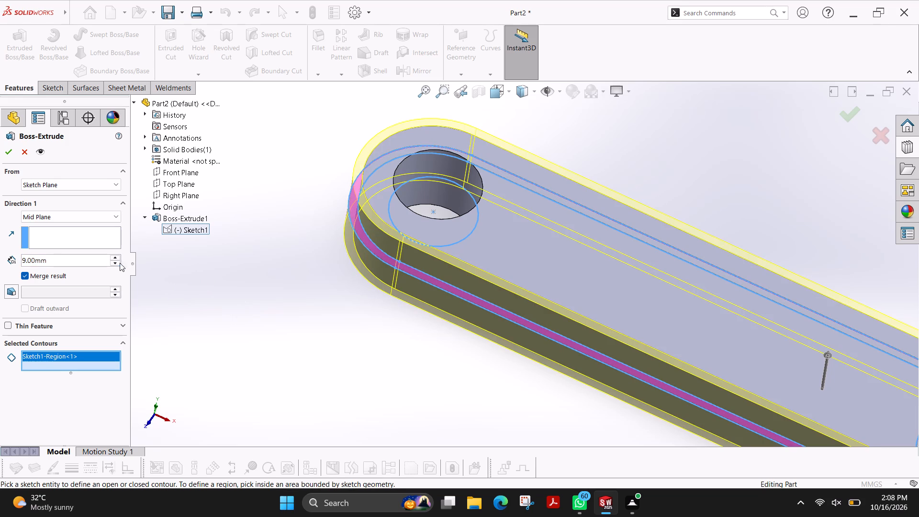
{"action": "double_click", "coordinate": [104, 258]}
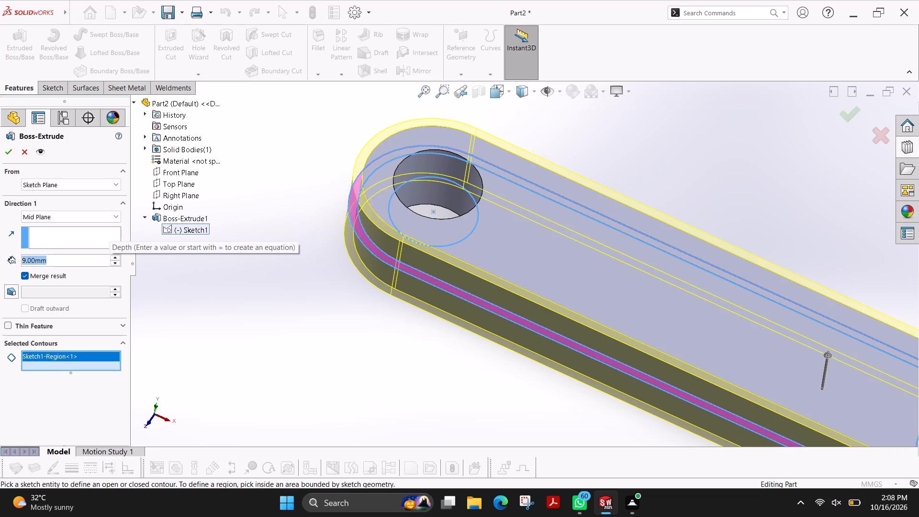
{"action": "type", "text": "11"}
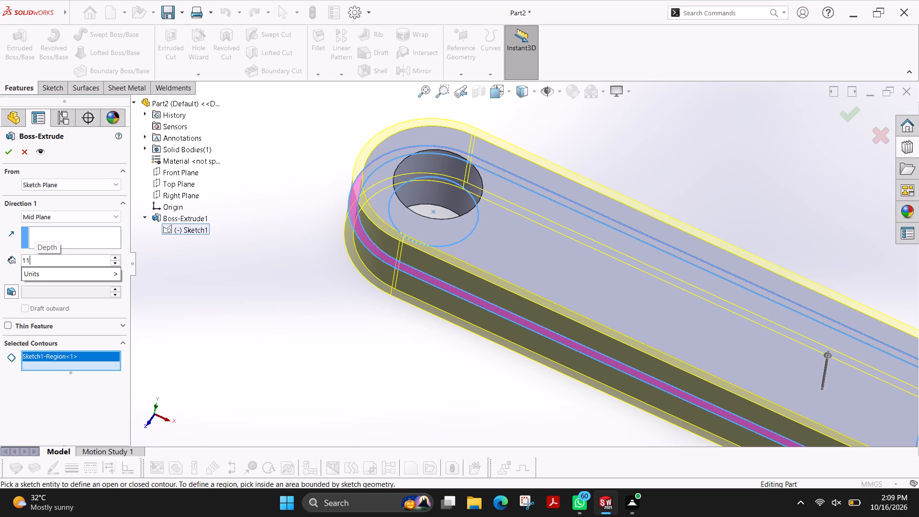
{"action": "key", "text": "Return"}
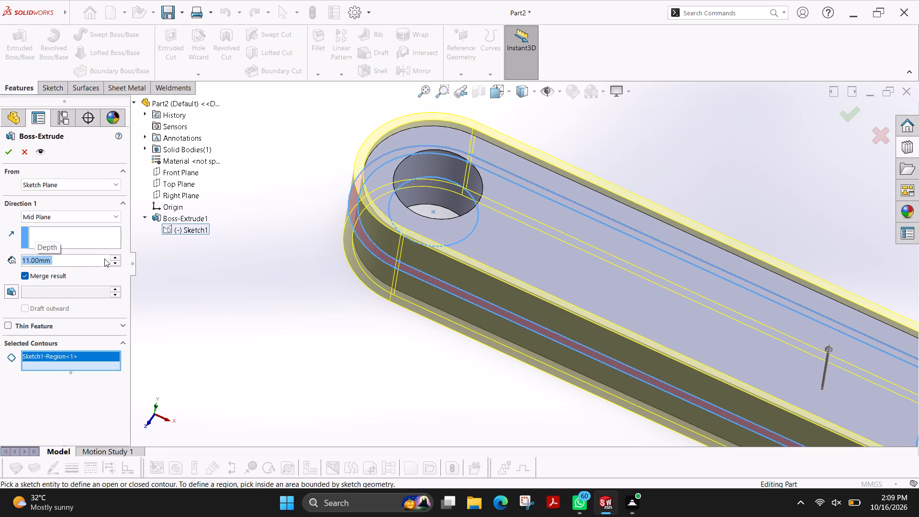
{"action": "left_click", "coordinate": [8, 153]}
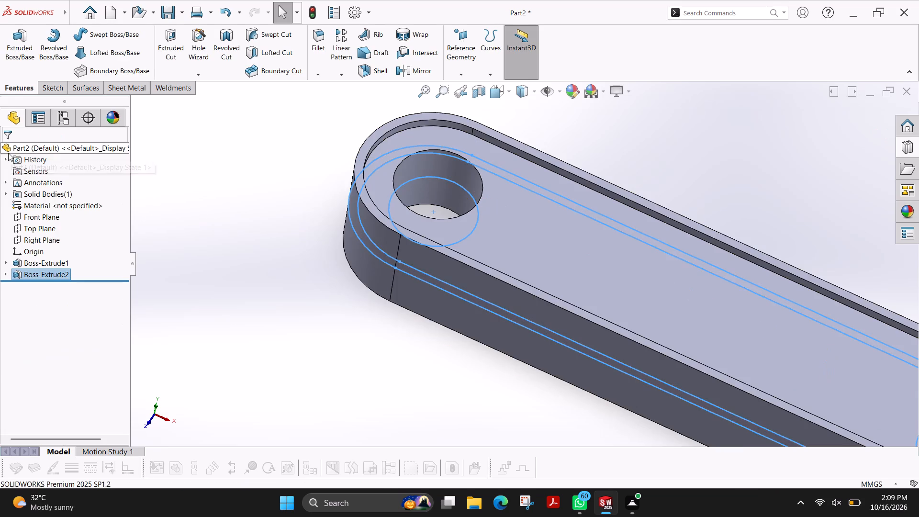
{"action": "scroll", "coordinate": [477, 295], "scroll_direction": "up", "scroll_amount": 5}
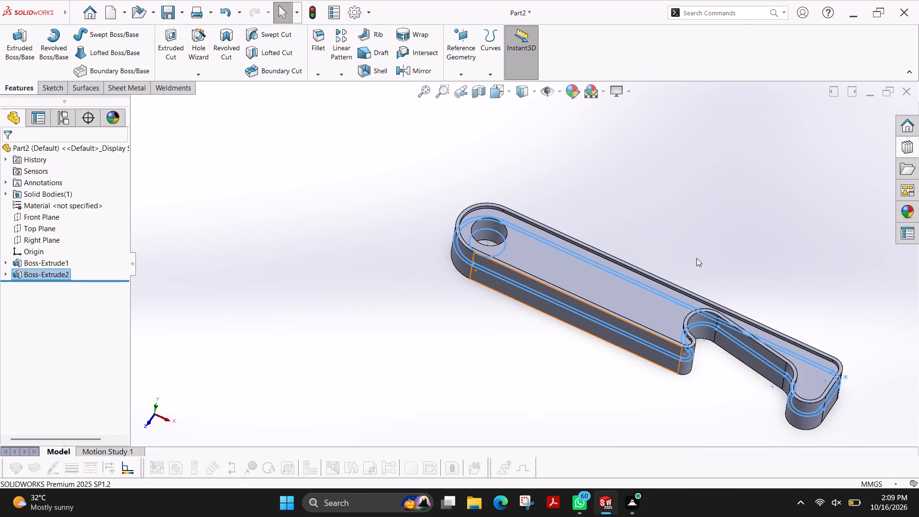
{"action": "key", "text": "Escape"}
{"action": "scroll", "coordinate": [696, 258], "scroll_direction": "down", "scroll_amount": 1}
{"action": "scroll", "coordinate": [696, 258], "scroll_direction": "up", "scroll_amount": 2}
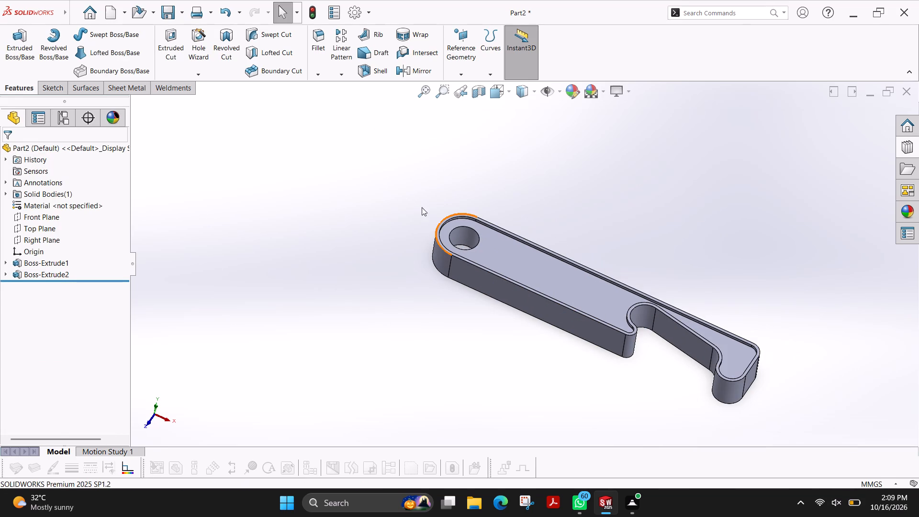
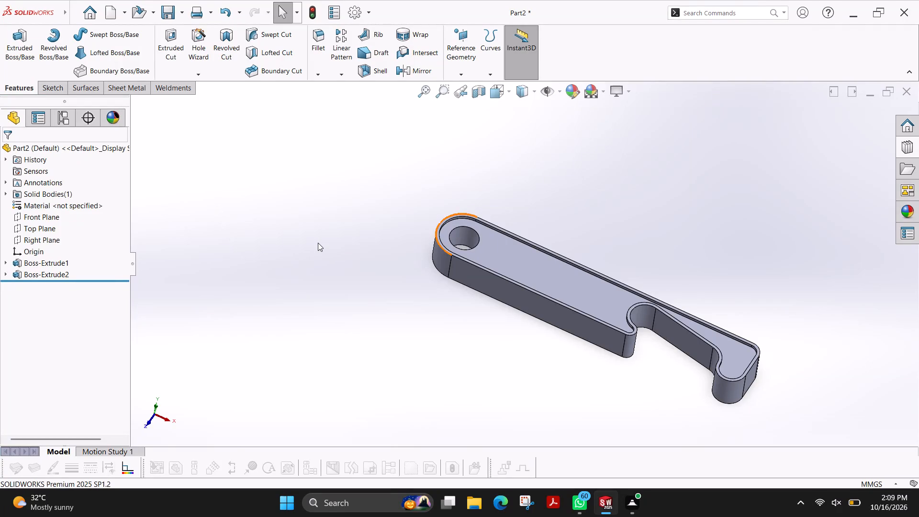
Save the part as fujiPart41 in the solidworks folder, keeping the SOLIDWORKS Part file type.
{"action": "scroll", "coordinate": [318, 243], "scroll_direction": "up", "scroll_amount": 1}
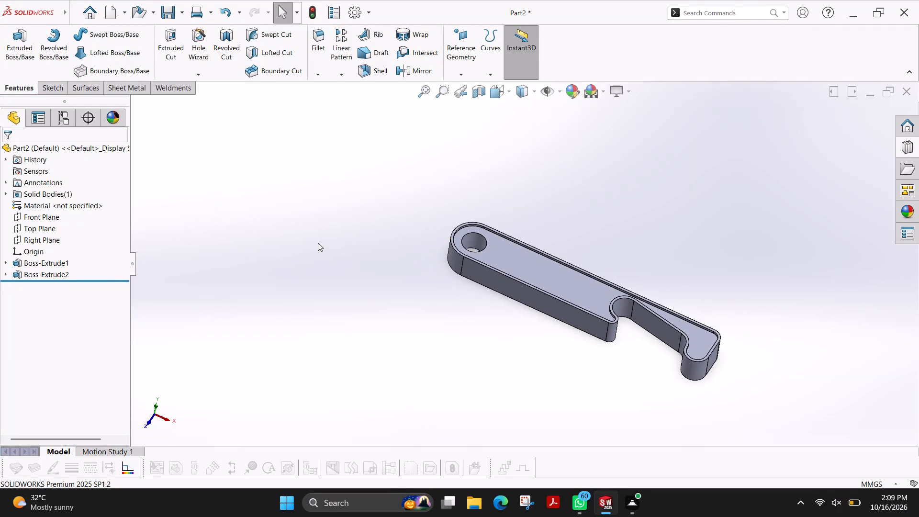
{"action": "key", "text": "ctrl+s"}
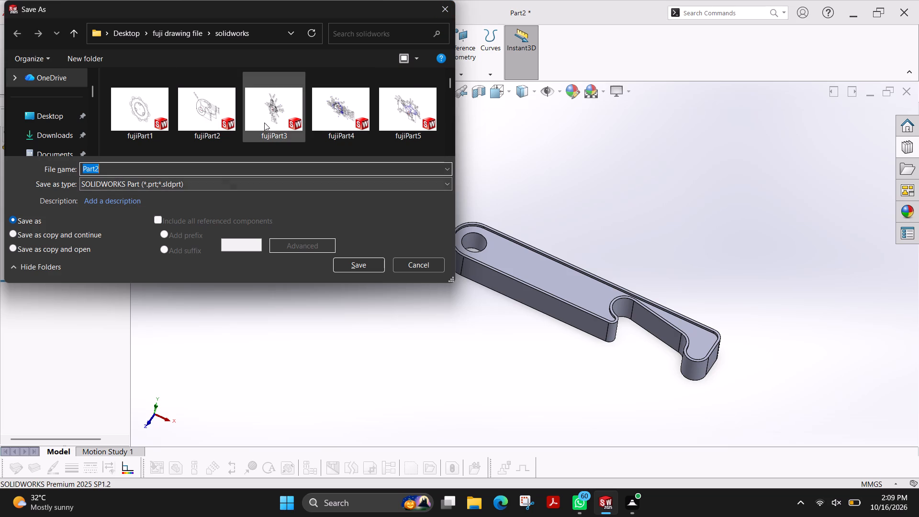
{"action": "scroll", "coordinate": [264, 124], "scroll_direction": "down", "scroll_amount": 20}
{"action": "scroll", "coordinate": [264, 124], "scroll_direction": "down", "scroll_amount": 7}
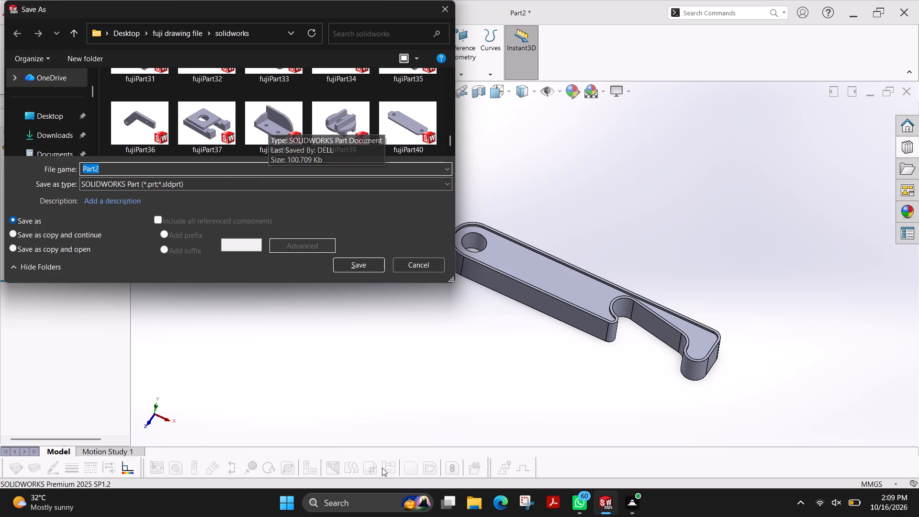
{"action": "key", "text": "Right"}
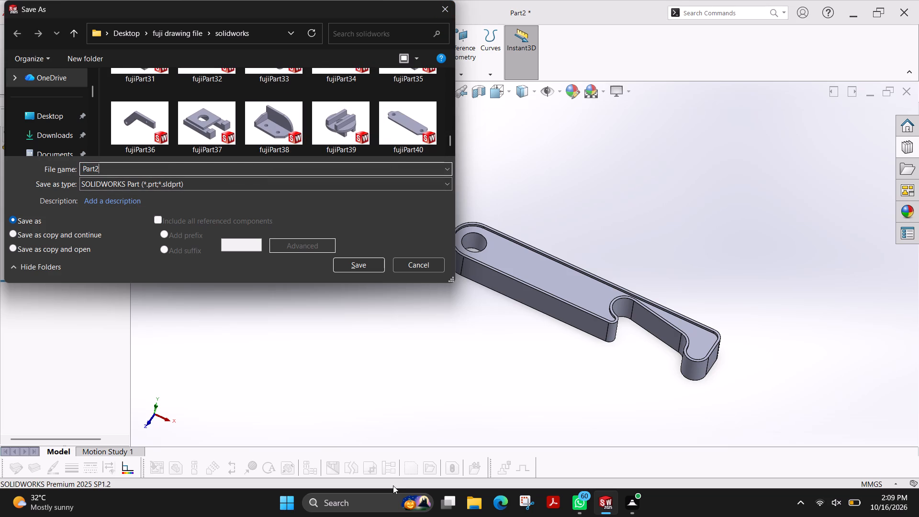
{"action": "key", "text": "Delete"}
{"action": "key", "text": "Delete"}
{"action": "key", "text": "Delete"}
{"action": "key", "text": "Delete"}
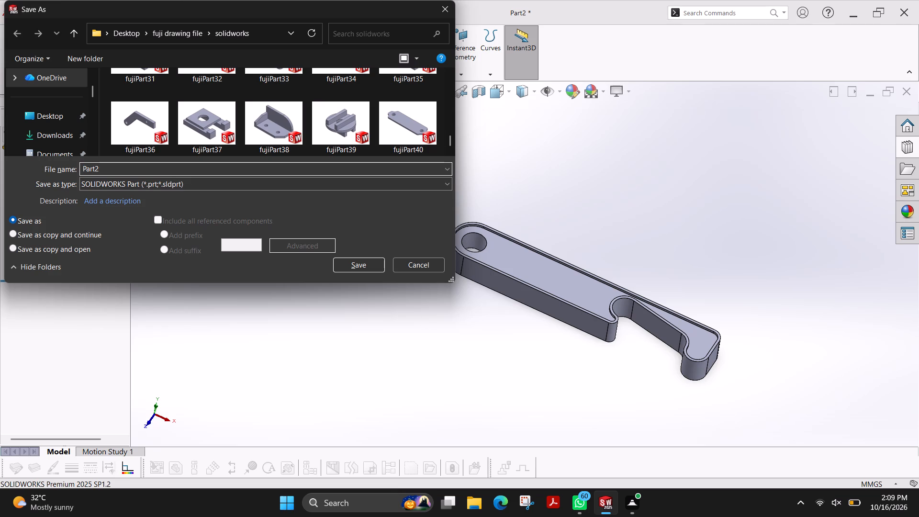
{"action": "left_click", "coordinate": [132, 166]}
{"action": "key", "text": "Delete"}
{"action": "key", "text": "Delete"}
{"action": "key", "text": "Down"}
{"action": "key", "text": "Left"}
{"action": "key", "text": "Right"}
{"action": "key", "text": "Delete"}
{"action": "key", "text": "Left"}
{"action": "key", "text": "Left"}
{"action": "key", "text": "Left"}
{"action": "key", "text": "Left"}
{"action": "key", "text": "Left"}
{"action": "key", "text": "Left"}
{"action": "key", "text": "Left"}
{"action": "key", "text": "Left"}
{"action": "key", "text": "Left"}
{"action": "key", "text": "Left"}
{"action": "key", "text": "Left"}
{"action": "key", "text": "f"}
{"action": "type", "text": "uji"}
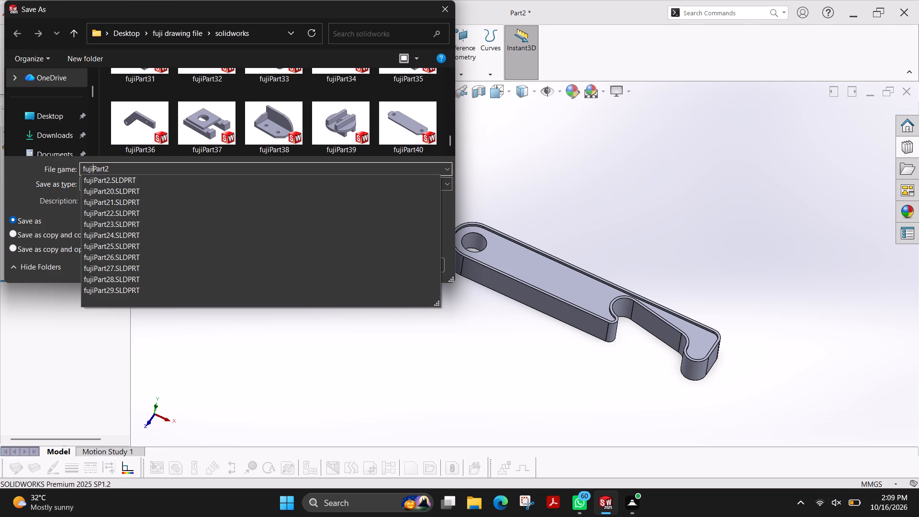
{"action": "key", "text": "Right"}
{"action": "key", "text": "Right"}
{"action": "key", "text": "Right"}
{"action": "key", "text": "Right"}
{"action": "key", "text": "Right"}
{"action": "key", "text": "Right"}
{"action": "key", "text": "Right"}
{"action": "key", "text": "Right"}
{"action": "key", "text": "Right"}
{"action": "key", "text": "Right"}
{"action": "key", "text": "Right"}
{"action": "key", "text": "Right"}
{"action": "key", "text": "BackSpace"}
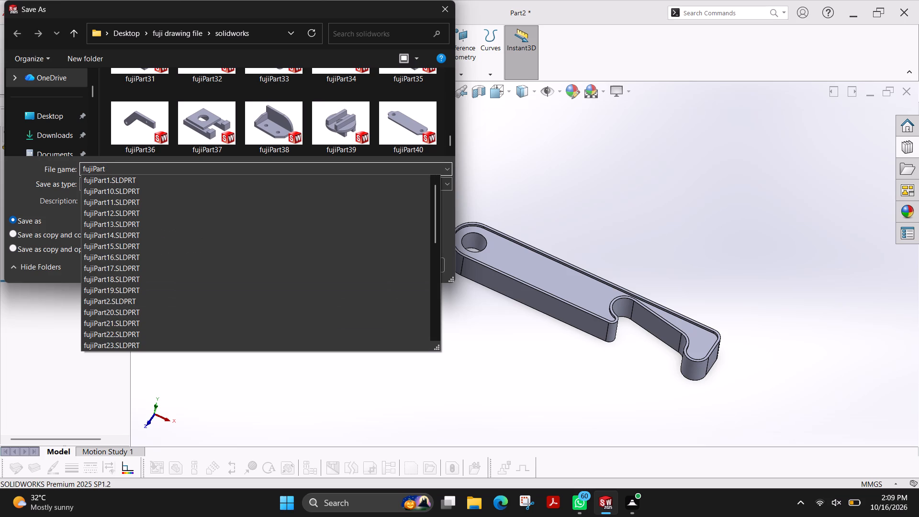
{"action": "type", "text": "41"}
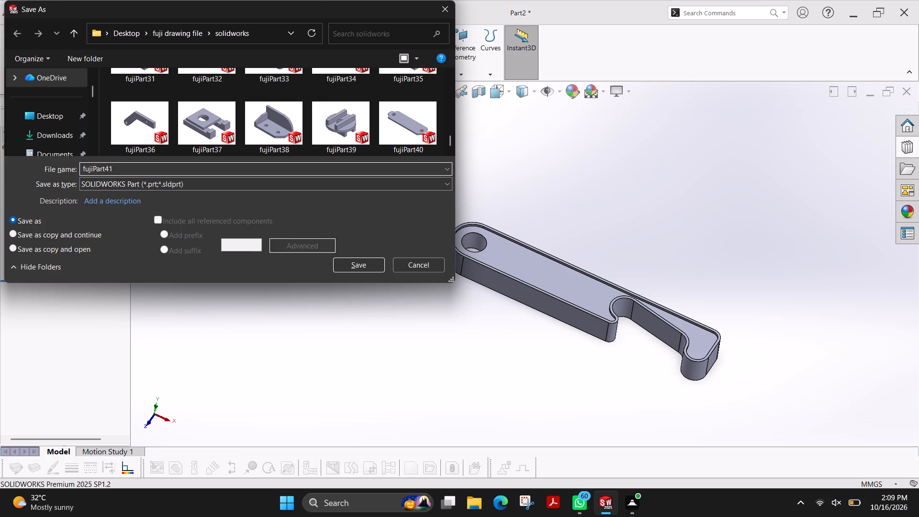
{"action": "scroll", "coordinate": [194, 122], "scroll_direction": "down", "scroll_amount": 7}
{"action": "left_click", "coordinate": [357, 262]}
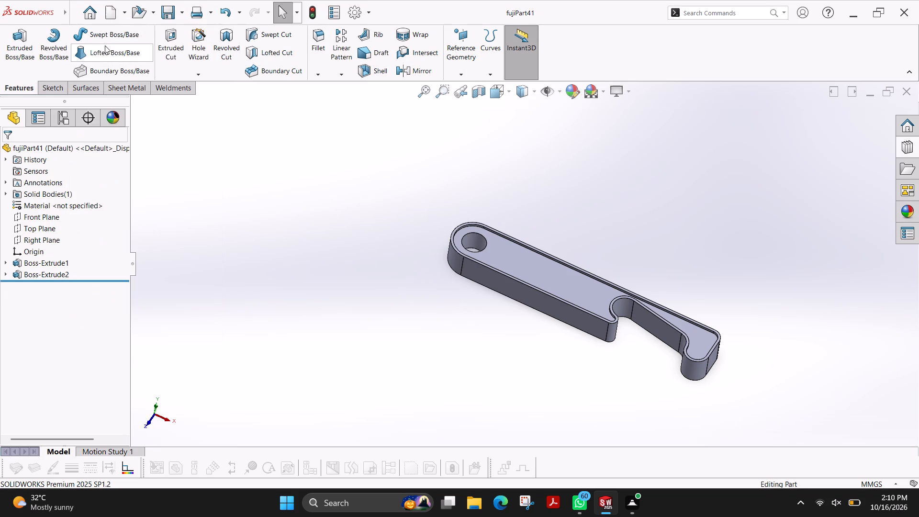
Make a new drawing from the part on an A4 portrait sheet.
{"action": "left_click", "coordinate": [112, 102]}
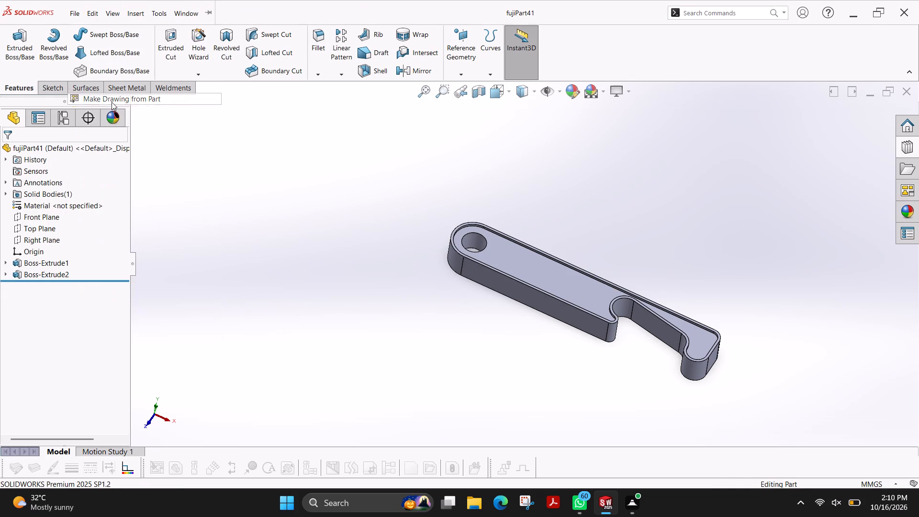
{"action": "left_click", "coordinate": [486, 324]}
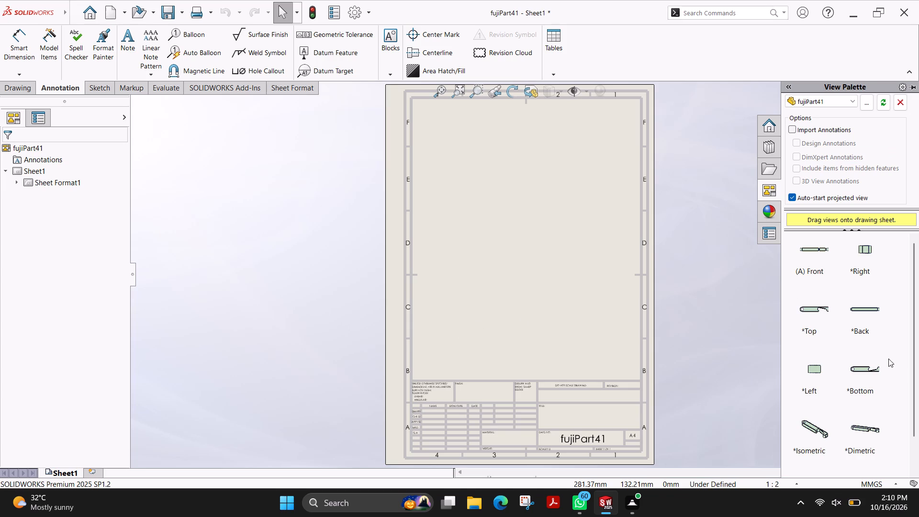
Place the part's *Current pictorial view in the lower-left area of the drawing sheet, above the title block.
{"action": "scroll", "coordinate": [885, 363], "scroll_direction": "down", "scroll_amount": 5}
{"action": "left_click_drag", "start_coordinate": [865, 454], "coordinate": [582, 157]}
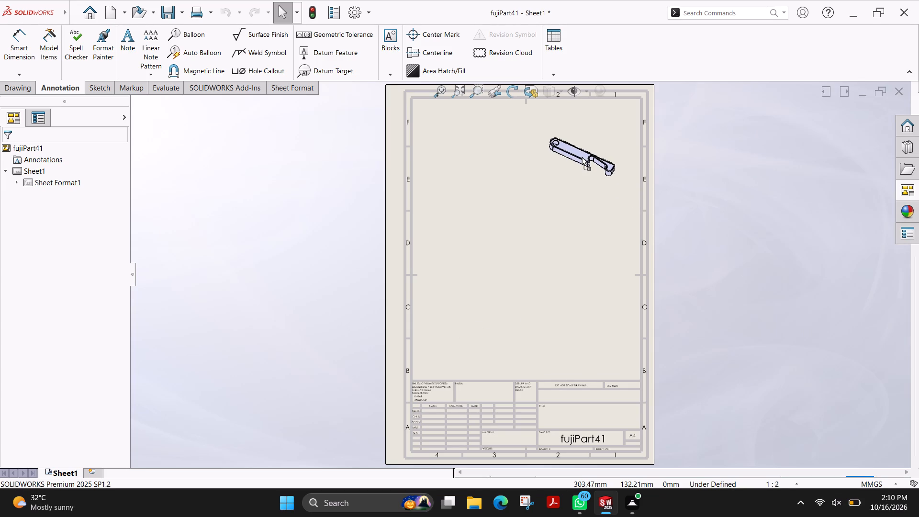
{"action": "left_click_drag", "start_coordinate": [582, 157], "coordinate": [463, 333]}
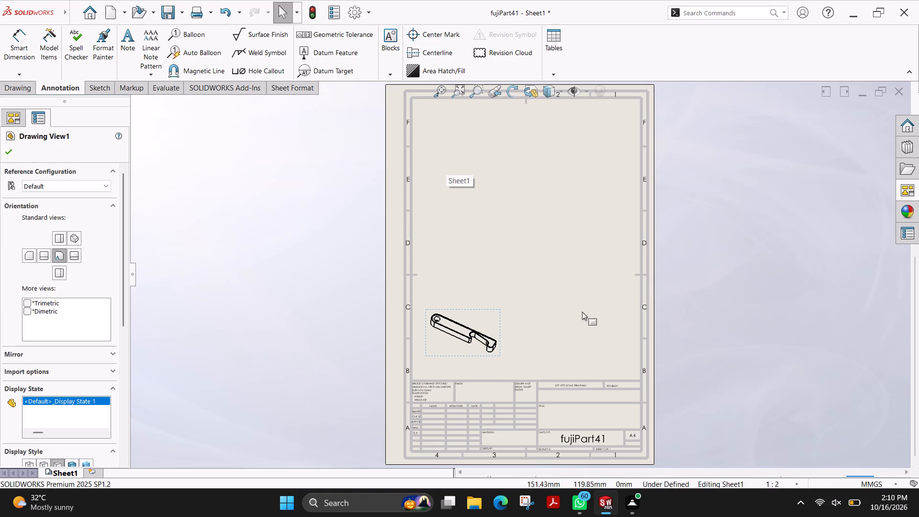
Place the Front view in the lower-right area of the sheet, beside the pictorial view, without adding projected views.
{"action": "left_click", "coordinate": [904, 187]}
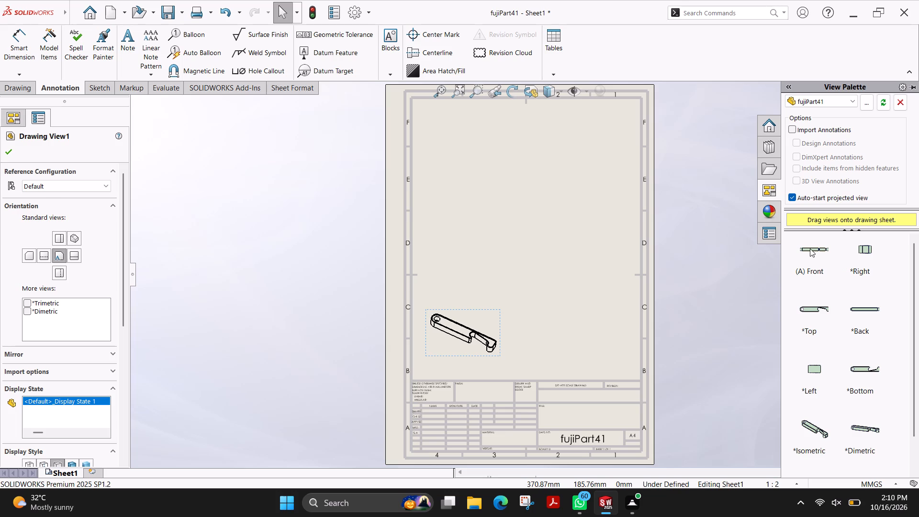
{"action": "left_click_drag", "start_coordinate": [810, 248], "coordinate": [586, 328]}
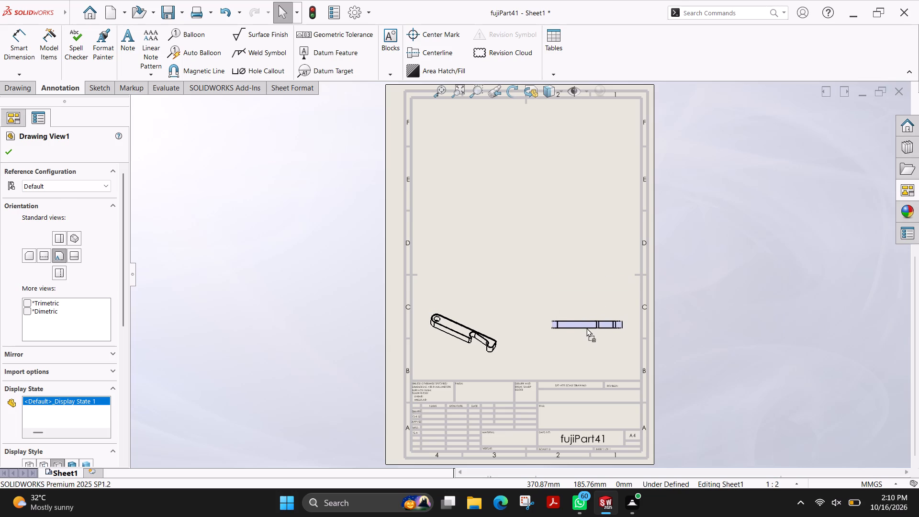
{"action": "left_click_drag", "start_coordinate": [586, 328], "coordinate": [580, 340]}
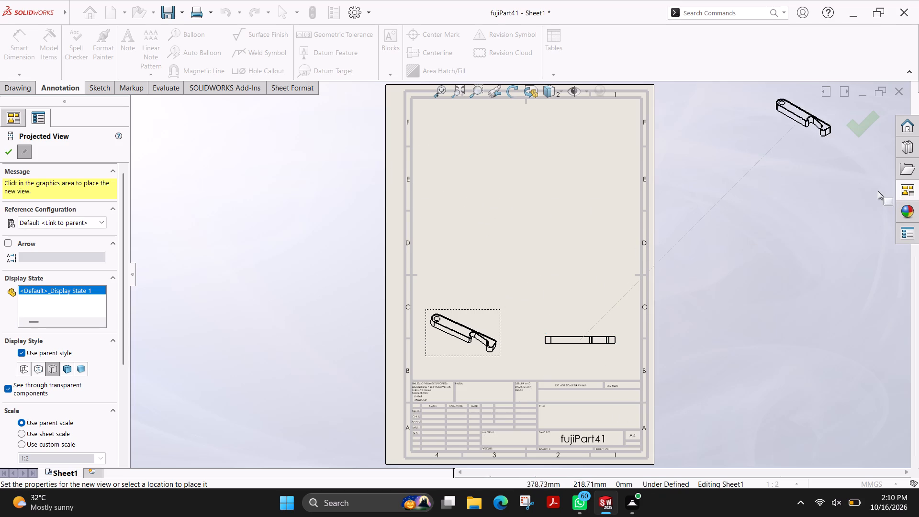
{"action": "key", "text": "Escape"}
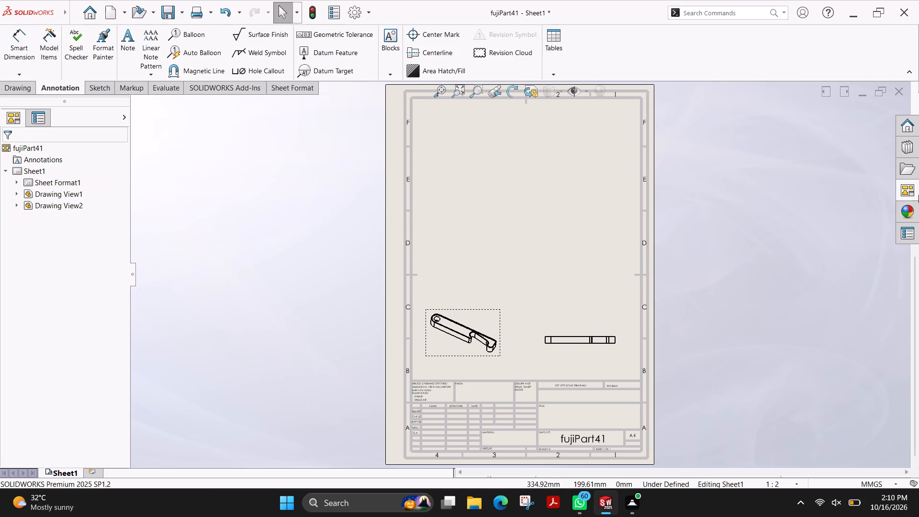
Place the Top view on the sheet directly above the pictorial view, without adding projected views.
{"action": "left_click", "coordinate": [907, 192]}
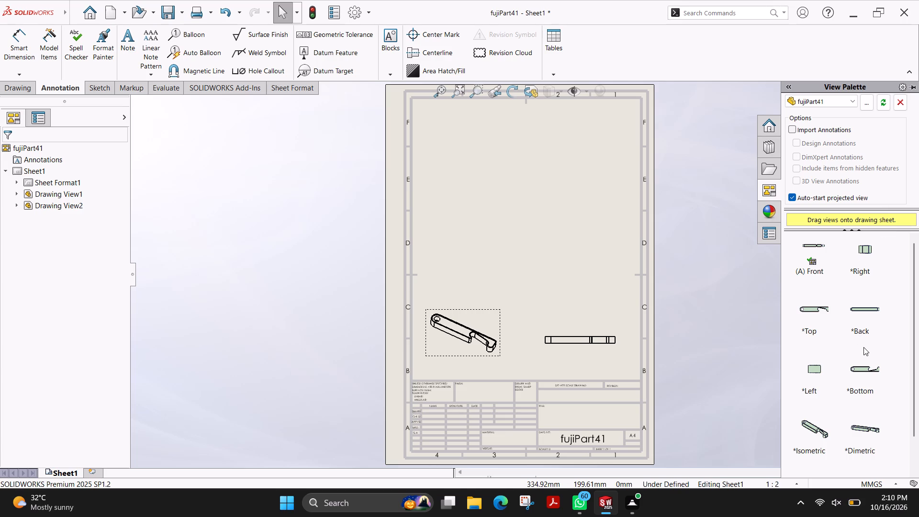
{"action": "scroll", "coordinate": [829, 316], "scroll_direction": "down", "scroll_amount": 4}
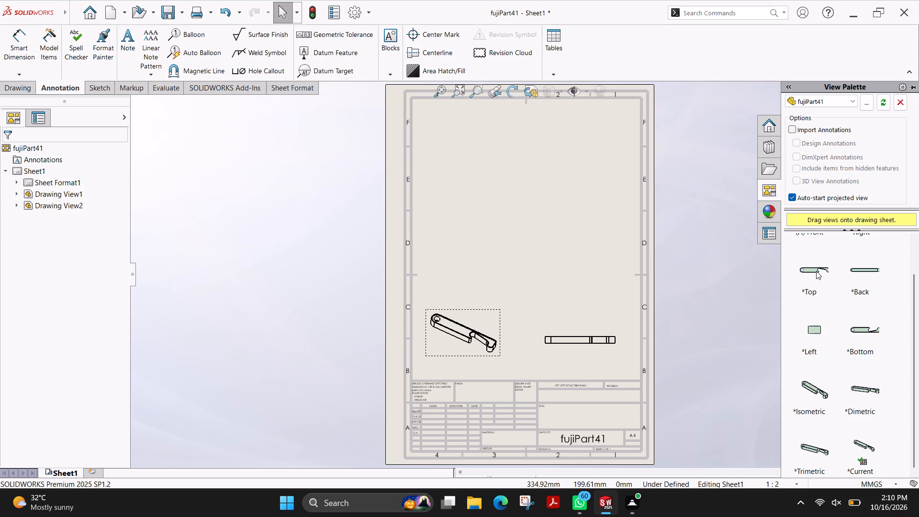
{"action": "left_click_drag", "start_coordinate": [816, 271], "coordinate": [457, 247]}
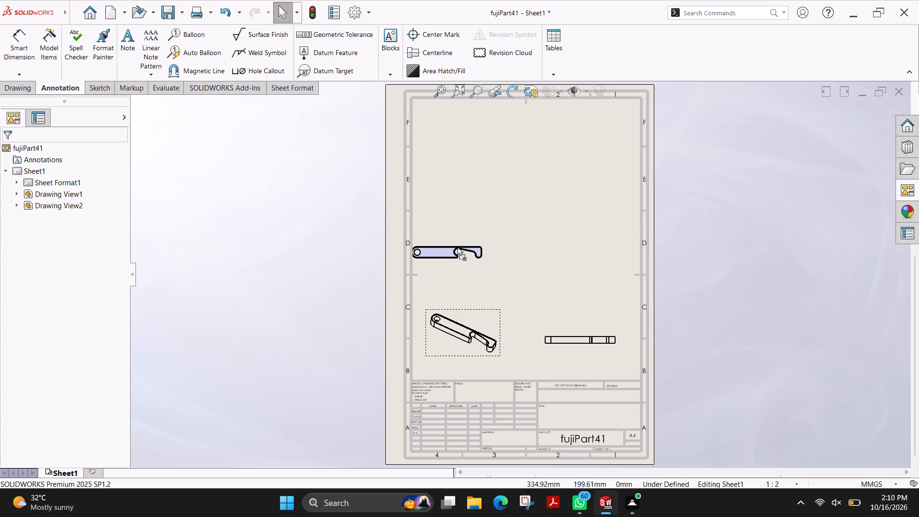
{"action": "left_click_drag", "start_coordinate": [457, 247], "coordinate": [462, 245]}
{"action": "scroll", "coordinate": [492, 247], "scroll_direction": "down", "scroll_amount": 9}
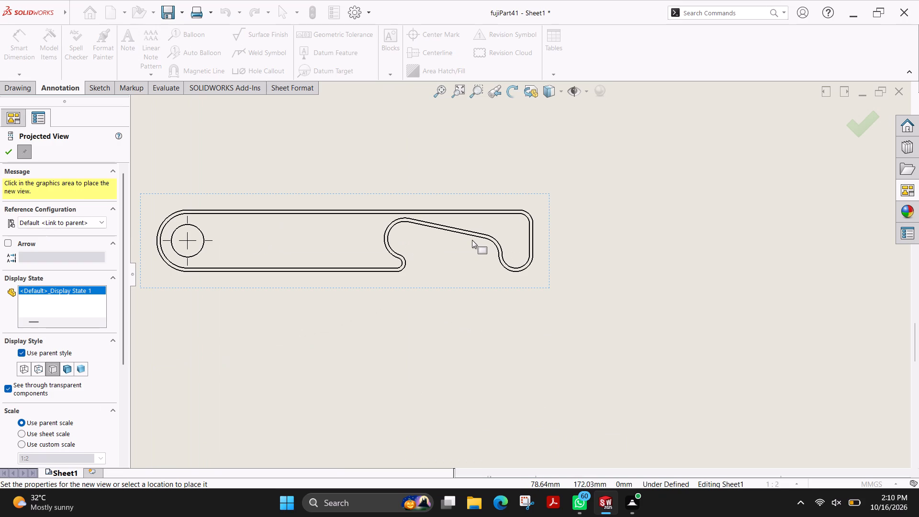
{"action": "scroll", "coordinate": [444, 240], "scroll_direction": "down", "scroll_amount": 2}
{"action": "scroll", "coordinate": [444, 240], "scroll_direction": "up", "scroll_amount": 3}
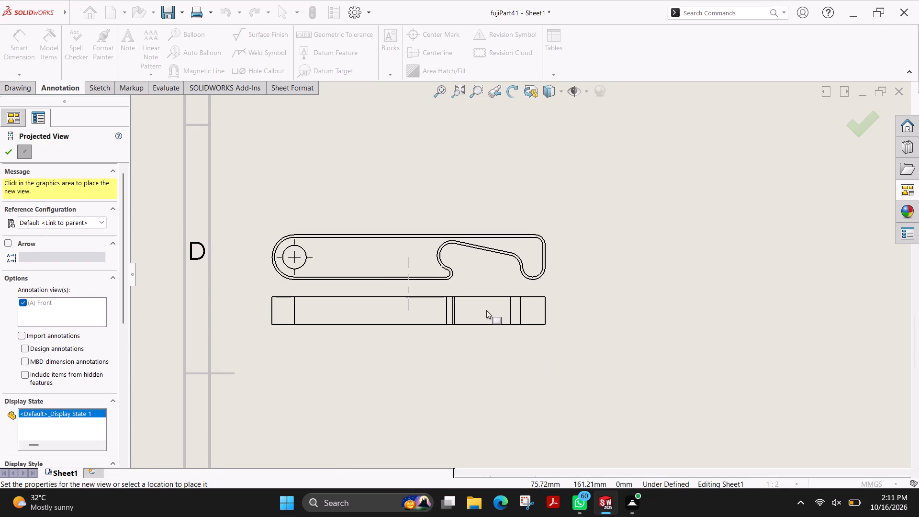
{"action": "key", "text": "Escape"}
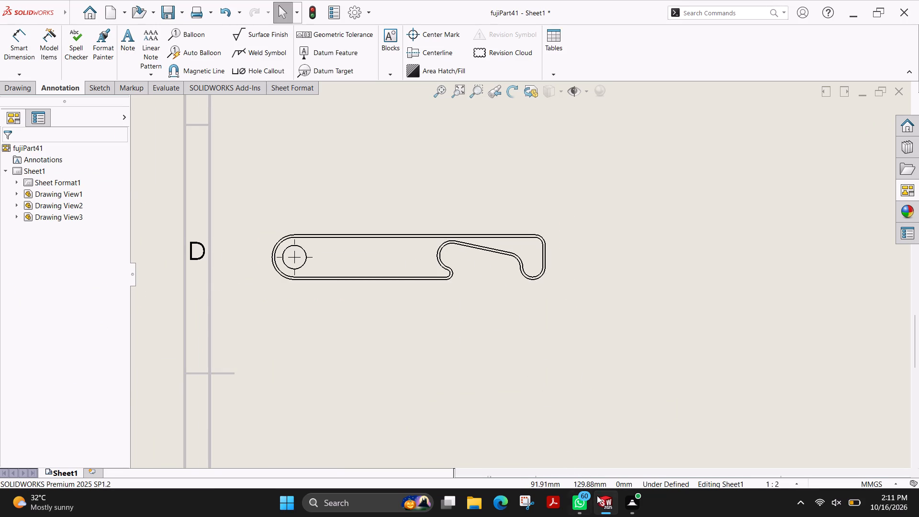
Switch to the part window and back to the drawing, and examine the top view and the overall sheet layout.
{"action": "left_click", "coordinate": [547, 447]}
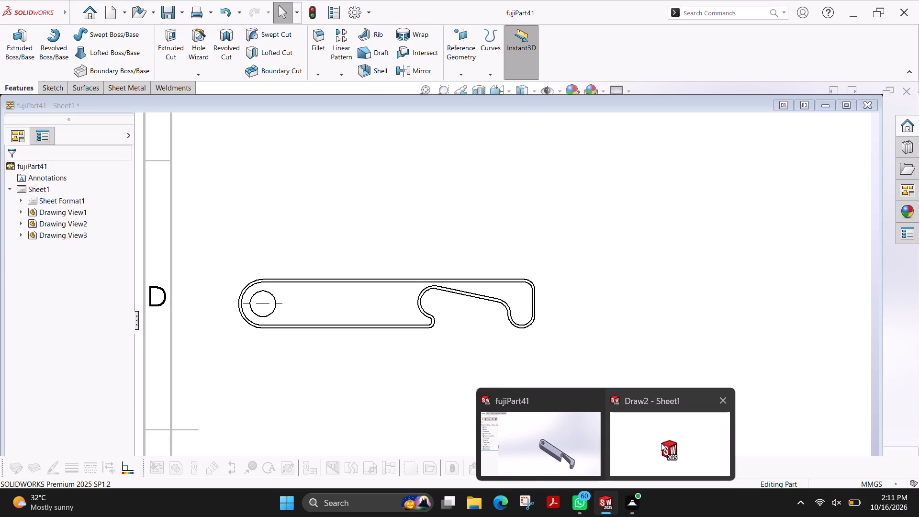
{"action": "left_click", "coordinate": [661, 443]}
{"action": "scroll", "coordinate": [507, 337], "scroll_direction": "down", "scroll_amount": 2}
{"action": "scroll", "coordinate": [507, 337], "scroll_direction": "up", "scroll_amount": 4}
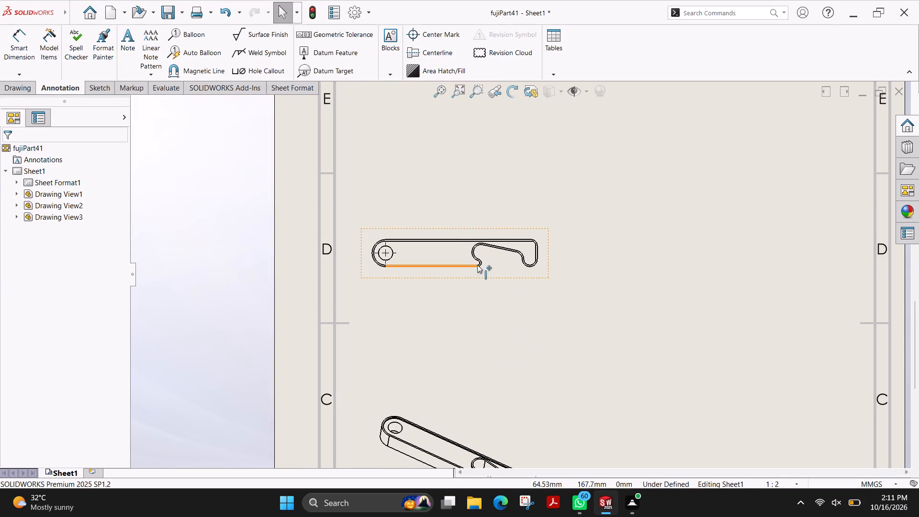
{"action": "scroll", "coordinate": [530, 298], "scroll_direction": "up", "scroll_amount": 2}
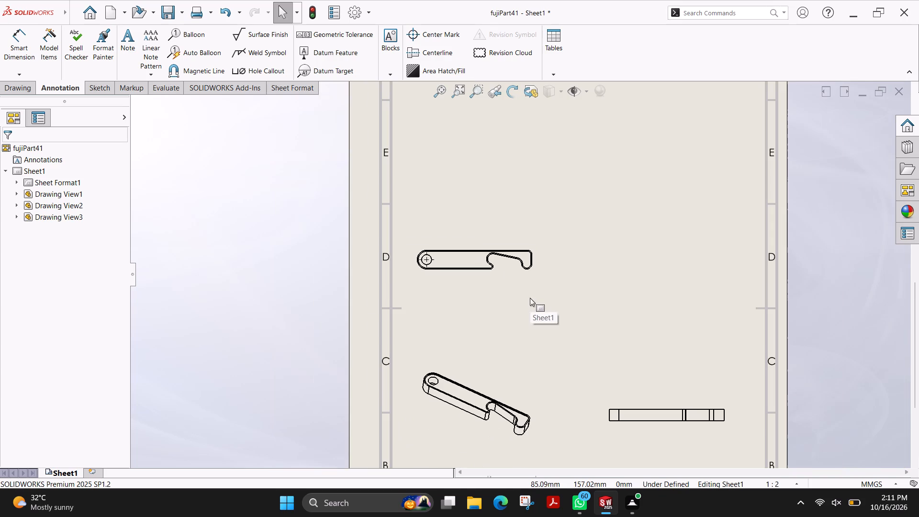
{"action": "scroll", "coordinate": [498, 246], "scroll_direction": "down", "scroll_amount": 3}
{"action": "scroll", "coordinate": [519, 282], "scroll_direction": "down", "scroll_amount": 7}
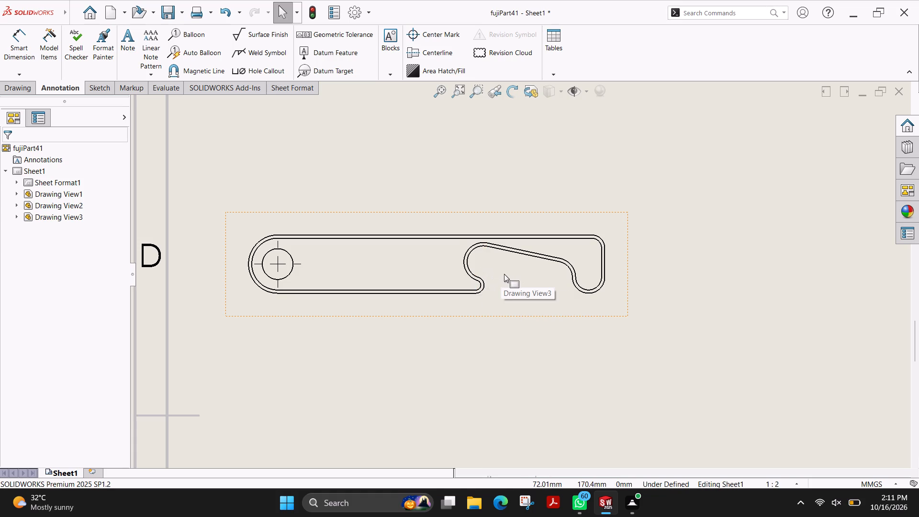
{"action": "scroll", "coordinate": [504, 274], "scroll_direction": "up", "scroll_amount": 8}
{"action": "scroll", "coordinate": [569, 297], "scroll_direction": "up", "scroll_amount": 4}
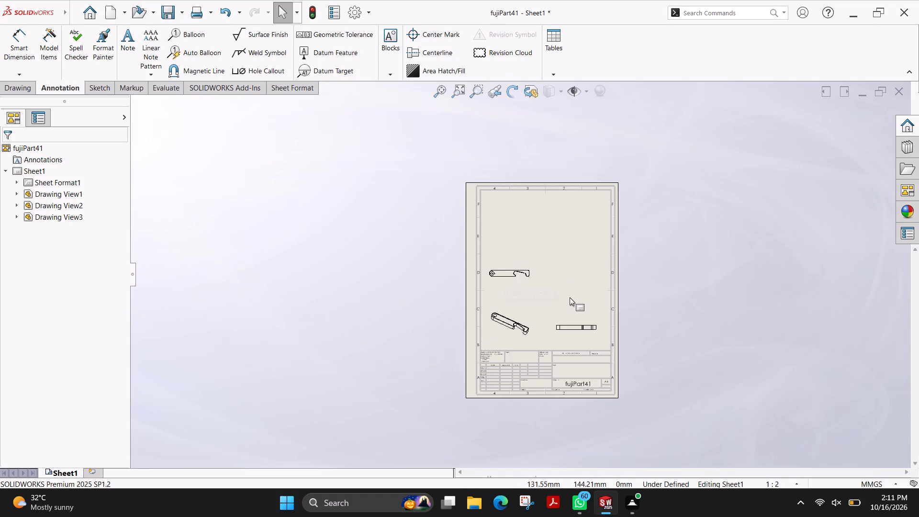
Create section view A-A with a vertical cutting line through the hole centre of the top view, placed beyond the arm's hole end.
{"action": "scroll", "coordinate": [570, 298], "scroll_direction": "down", "scroll_amount": 6}
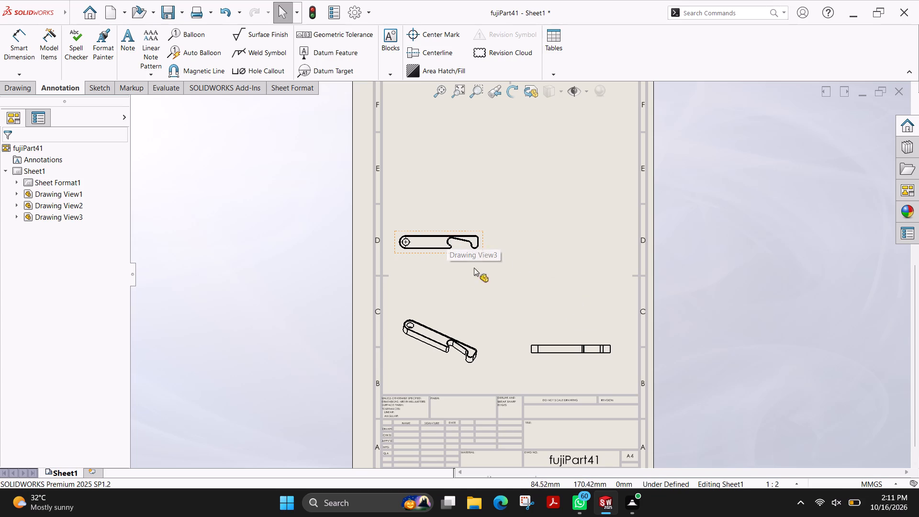
{"action": "scroll", "coordinate": [410, 211], "scroll_direction": "down", "scroll_amount": 3}
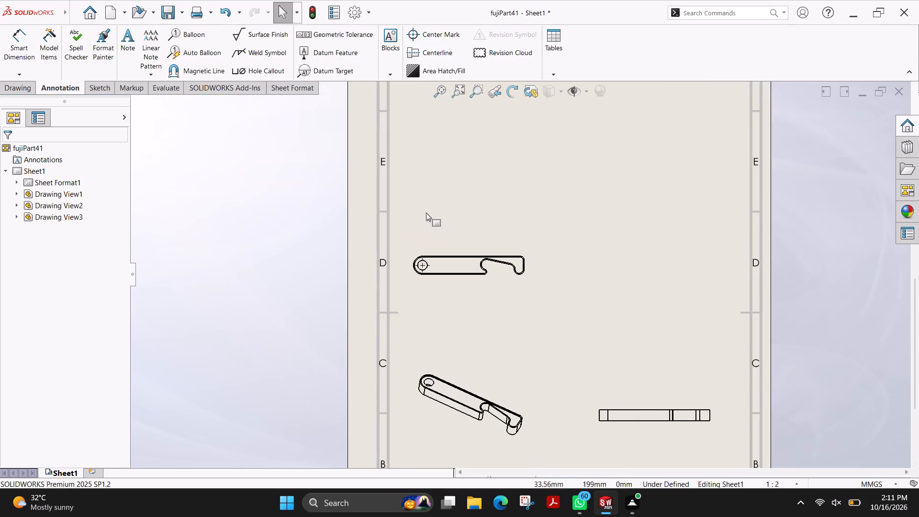
{"action": "scroll", "coordinate": [478, 249], "scroll_direction": "down", "scroll_amount": 8}
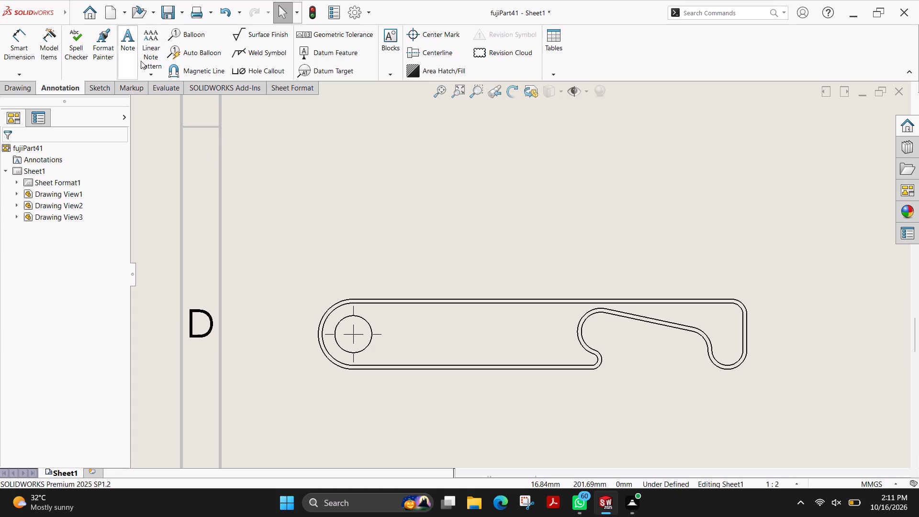
{"action": "left_click", "coordinate": [20, 88]}
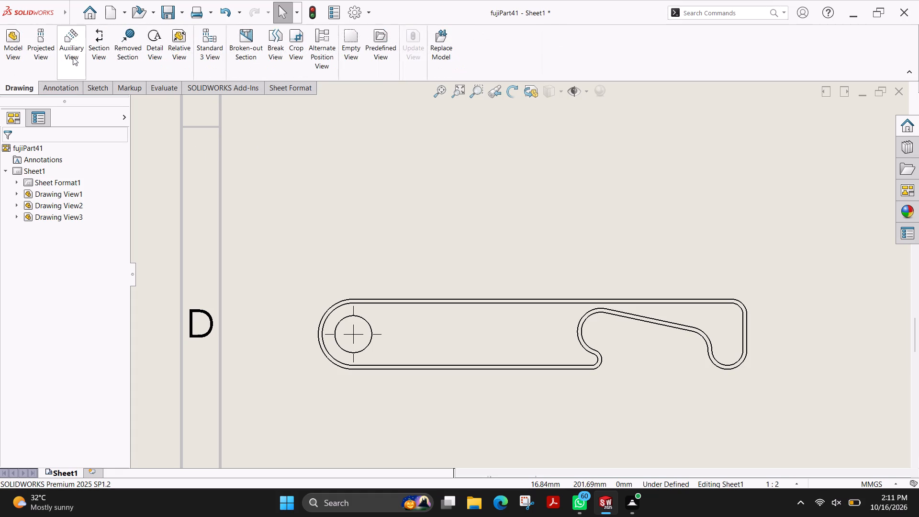
{"action": "left_click", "coordinate": [99, 49]}
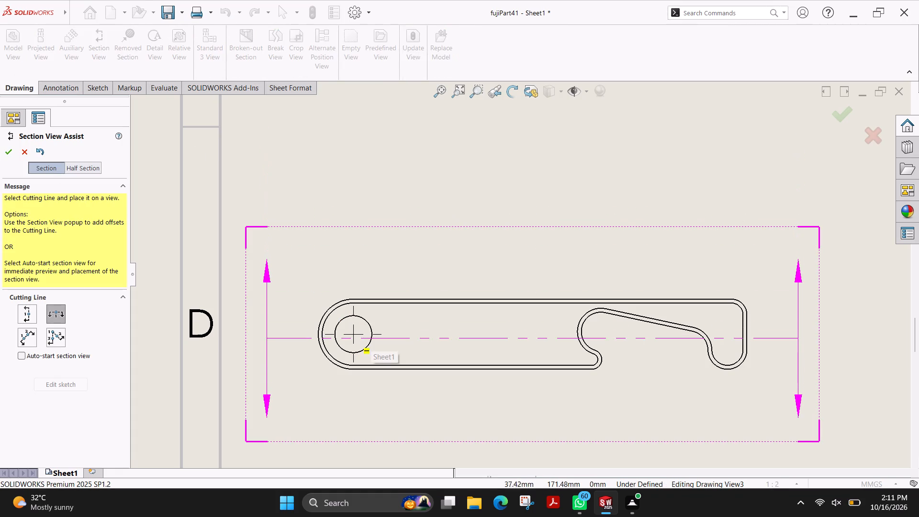
{"action": "left_click", "coordinate": [26, 317]}
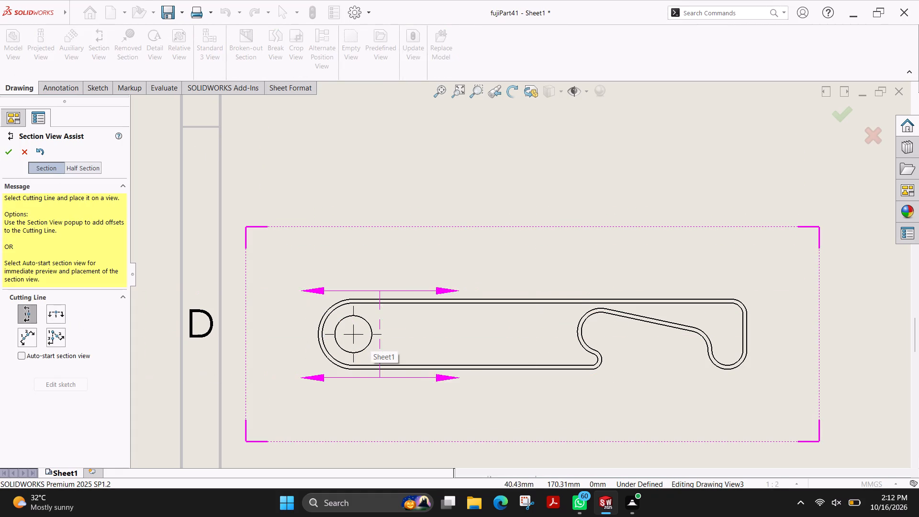
{"action": "left_click", "coordinate": [355, 335]}
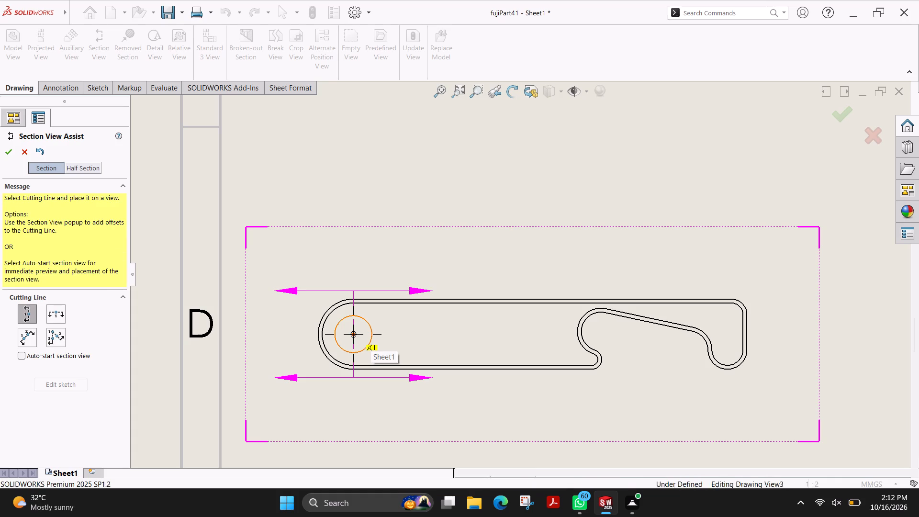
{"action": "left_click", "coordinate": [326, 347]}
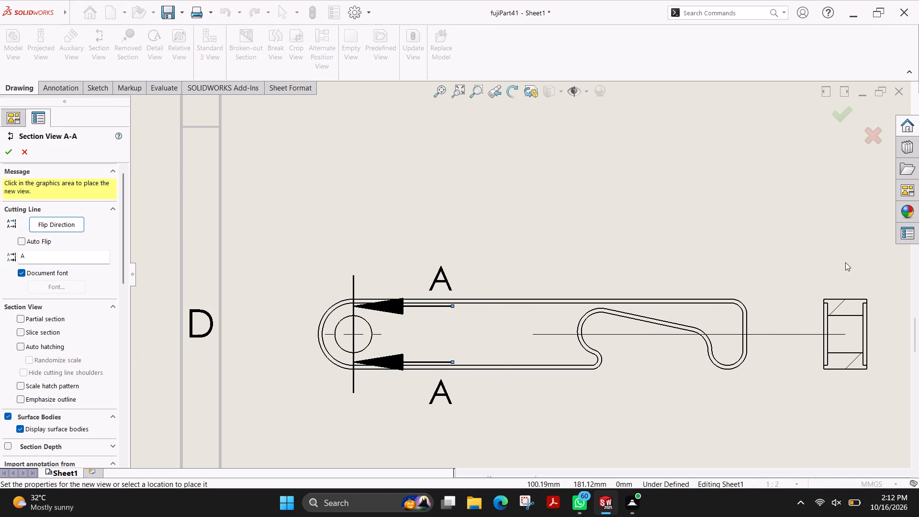
{"action": "scroll", "coordinate": [845, 262], "scroll_direction": "down", "scroll_amount": 2}
{"action": "scroll", "coordinate": [845, 262], "scroll_direction": "up", "scroll_amount": 4}
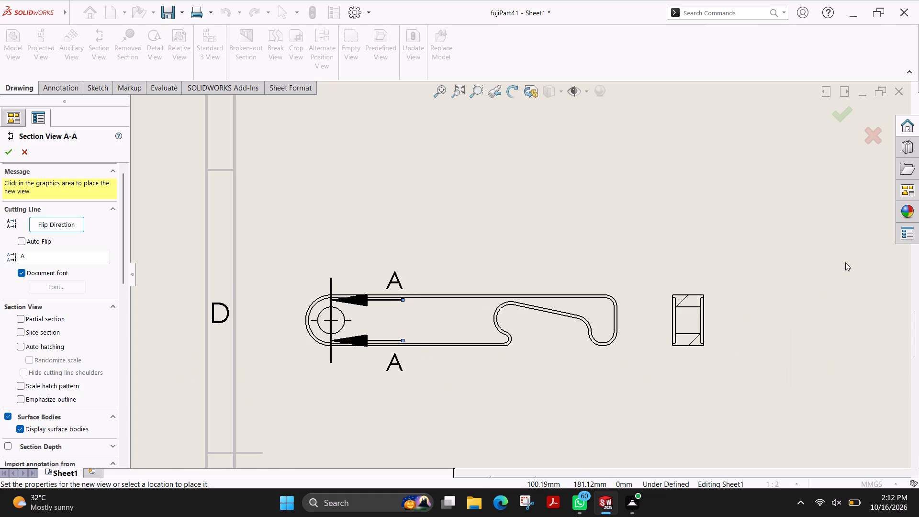
{"action": "left_click", "coordinate": [223, 305]}
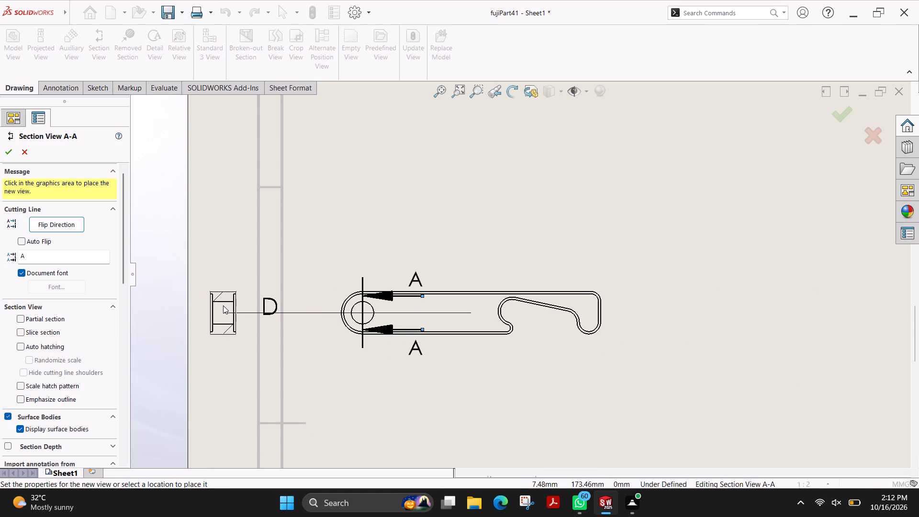
{"action": "left_click", "coordinate": [3, 150]}
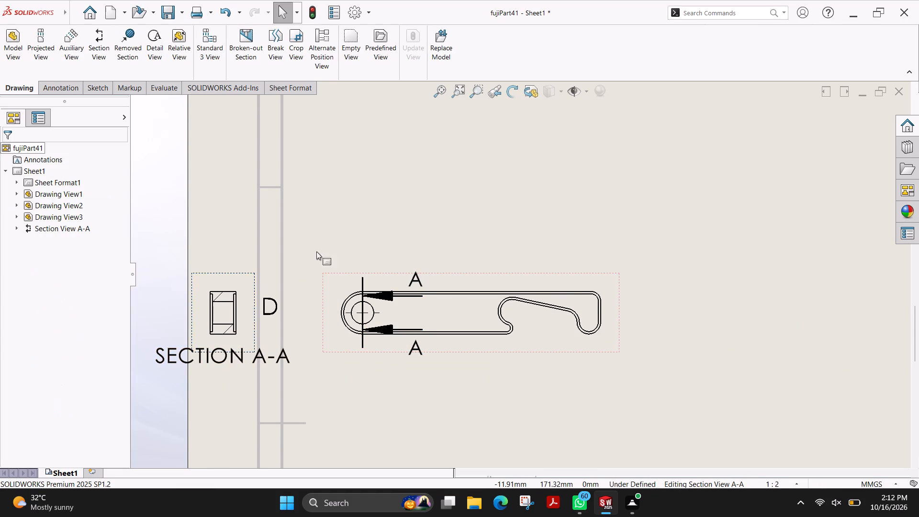
Move the top view toward the sheet's right side and bring section view A-A inside the sheet border beside it.
{"action": "left_click_drag", "start_coordinate": [617, 275], "coordinate": [713, 274]}
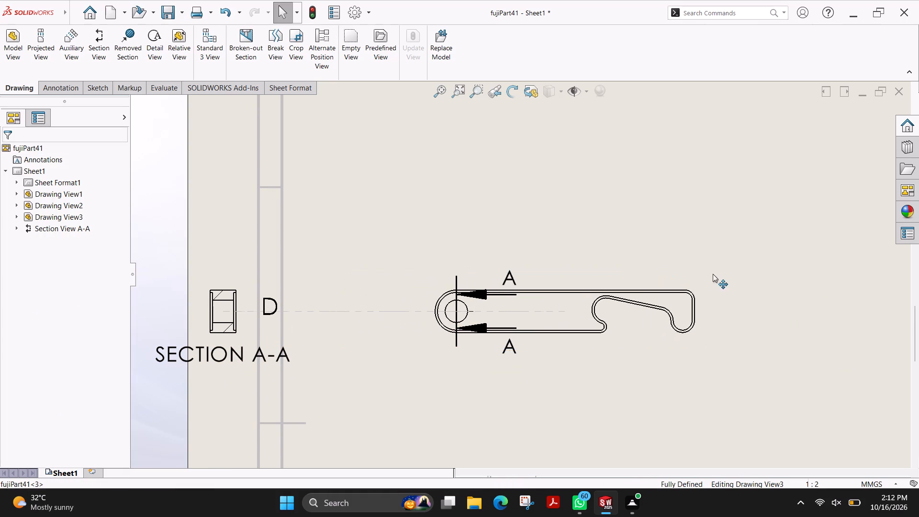
{"action": "left_click_drag", "start_coordinate": [713, 274], "coordinate": [820, 277]}
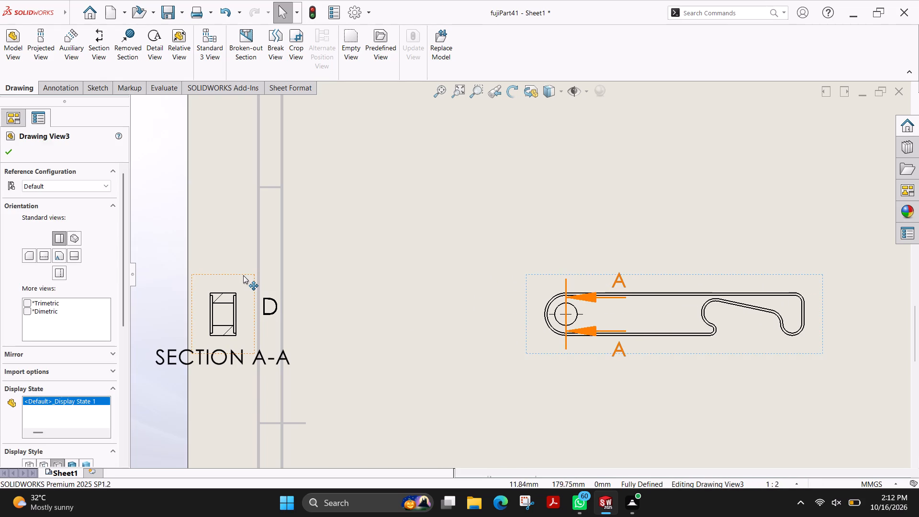
{"action": "left_click_drag", "start_coordinate": [250, 274], "coordinate": [437, 271]}
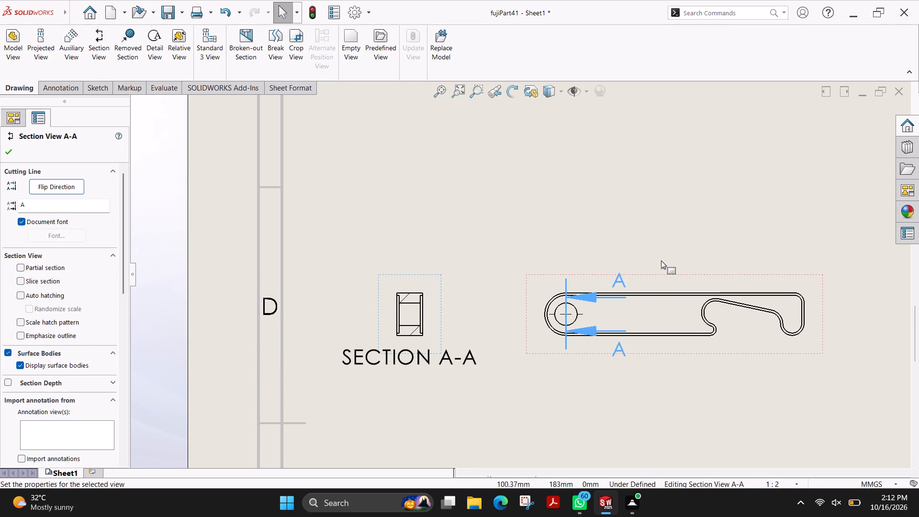
{"action": "left_click", "coordinate": [12, 152]}
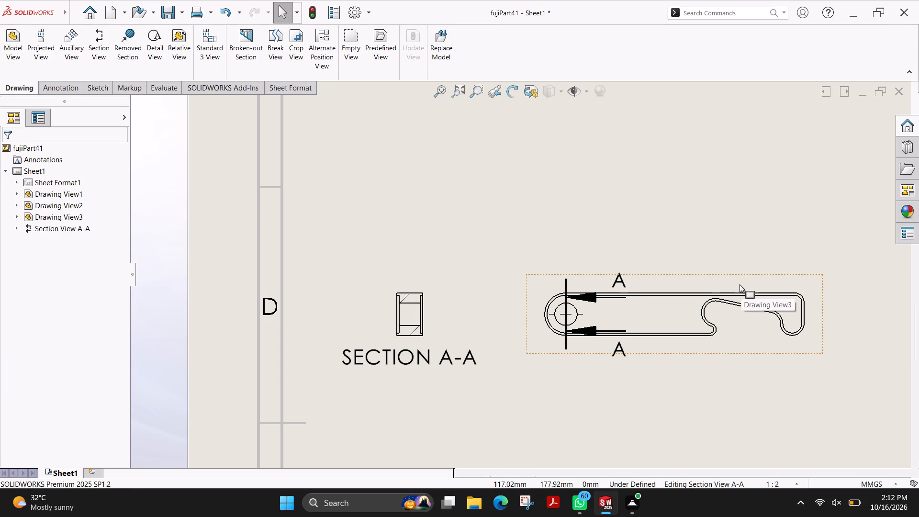
Set the top view to Shaded With Edges display and a custom scale of 1:1.
{"action": "scroll", "coordinate": [504, 257], "scroll_direction": "down", "scroll_amount": 1}
{"action": "scroll", "coordinate": [509, 257], "scroll_direction": "up", "scroll_amount": 9}
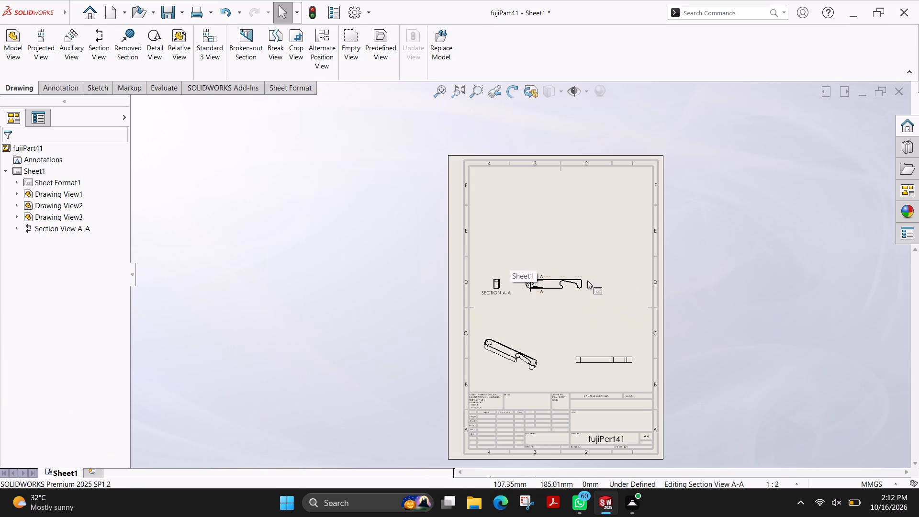
{"action": "scroll", "coordinate": [604, 292], "scroll_direction": "down", "scroll_amount": 4}
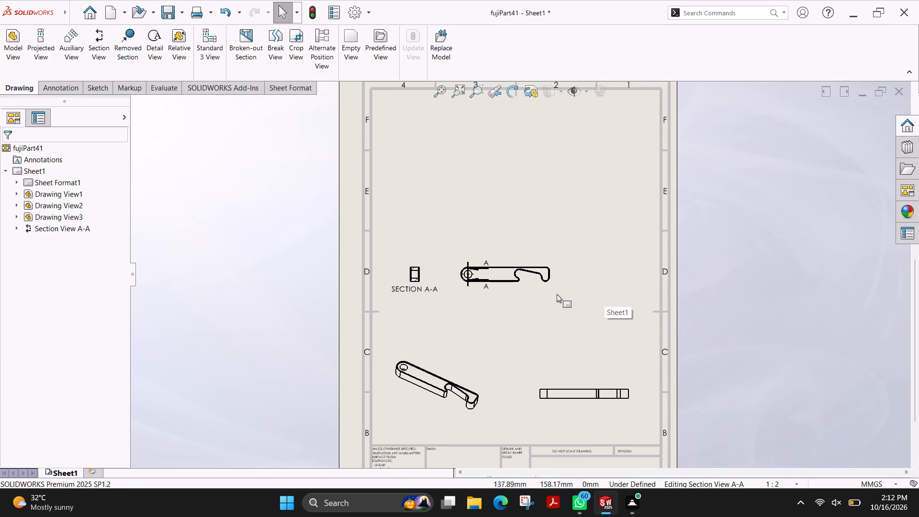
{"action": "left_click", "coordinate": [553, 287]}
{"action": "scroll", "coordinate": [66, 354], "scroll_direction": "down", "scroll_amount": 6}
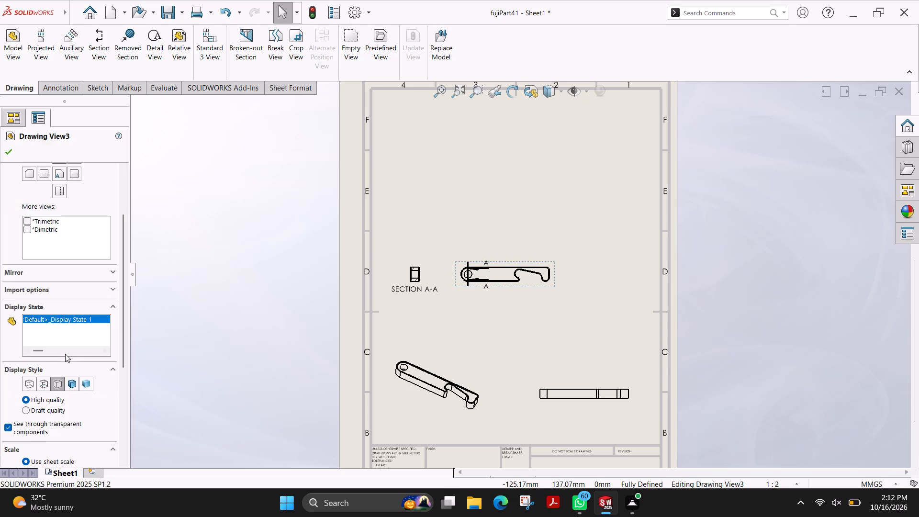
{"action": "left_click", "coordinate": [73, 384]}
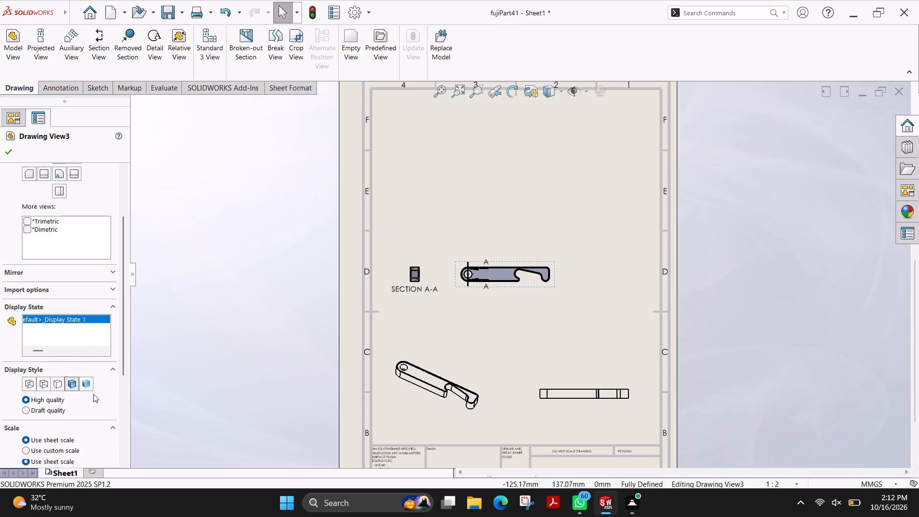
{"action": "scroll", "coordinate": [103, 409], "scroll_direction": "down", "scroll_amount": 3}
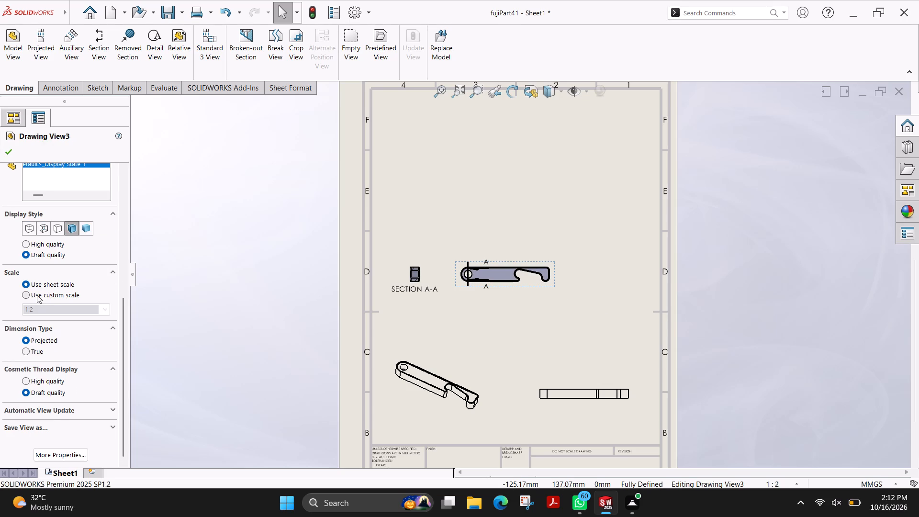
{"action": "left_click", "coordinate": [37, 295]}
{"action": "left_click", "coordinate": [102, 312]}
{"action": "left_click", "coordinate": [77, 321]}
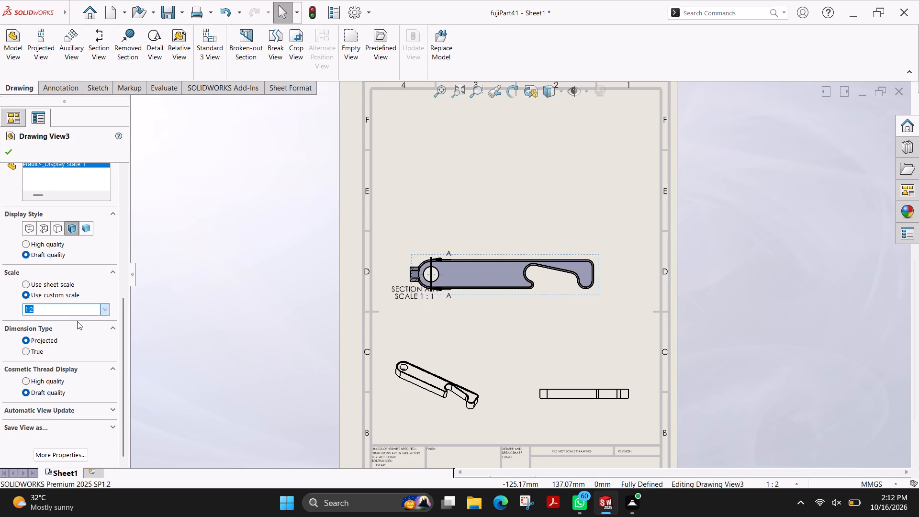
Move the enlarged top view away from section view A-A so the two no longer overlap.
{"action": "scroll", "coordinate": [468, 302], "scroll_direction": "down", "scroll_amount": 3}
{"action": "scroll", "coordinate": [426, 262], "scroll_direction": "down", "scroll_amount": 3}
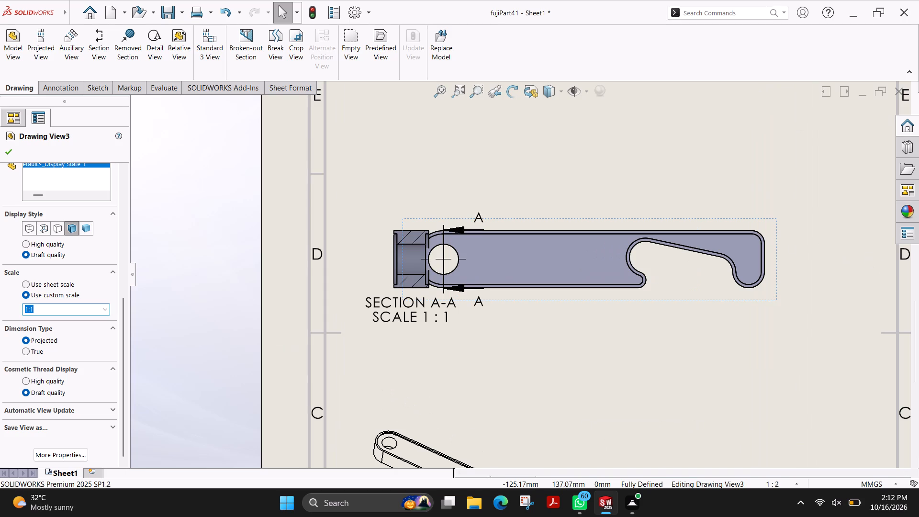
{"action": "left_click_drag", "start_coordinate": [773, 218], "coordinate": [854, 204]}
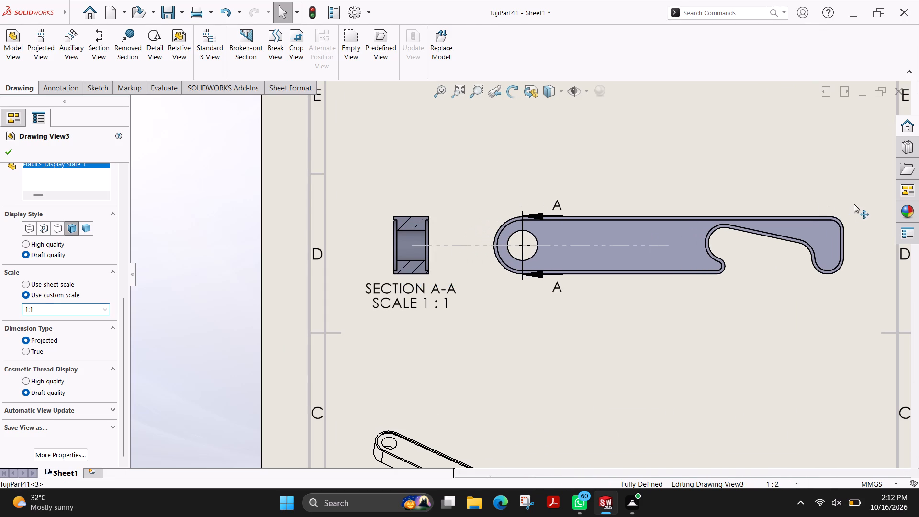
{"action": "left_click_drag", "start_coordinate": [854, 204], "coordinate": [867, 202]}
Set the pictorial view to Shaded With Edges display and a custom scale of 1:1.
{"action": "scroll", "coordinate": [688, 350], "scroll_direction": "up", "scroll_amount": 4}
{"action": "scroll", "coordinate": [477, 355], "scroll_direction": "down", "scroll_amount": 4}
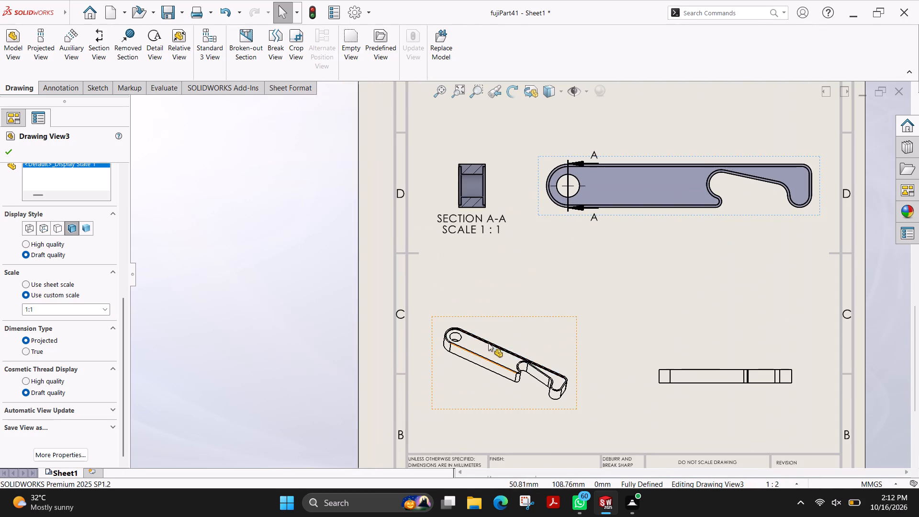
{"action": "left_click", "coordinate": [573, 318]}
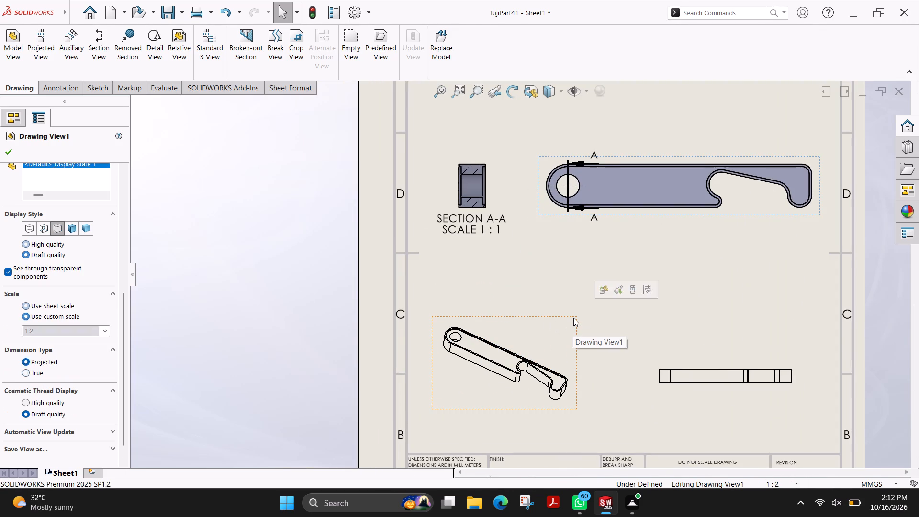
{"action": "left_click", "coordinate": [70, 232]}
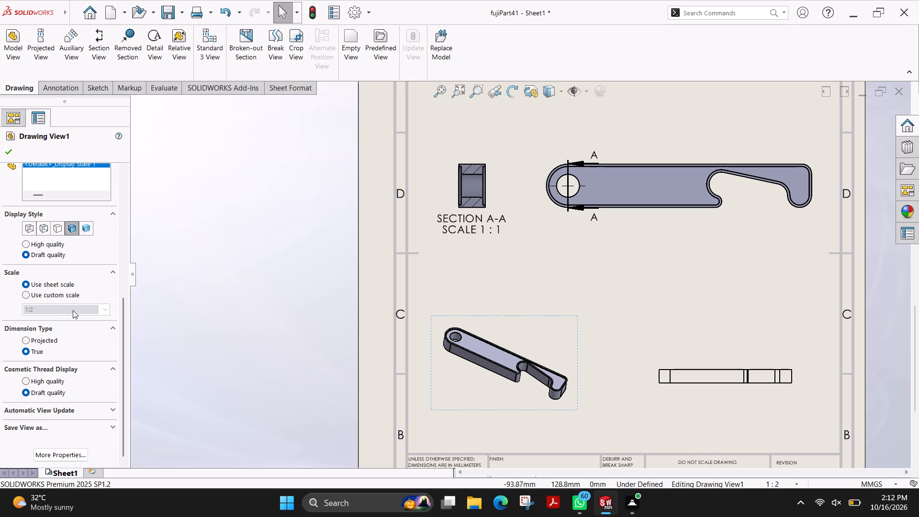
{"action": "left_click", "coordinate": [66, 297]}
{"action": "left_click", "coordinate": [101, 312]}
{"action": "left_click", "coordinate": [69, 321]}
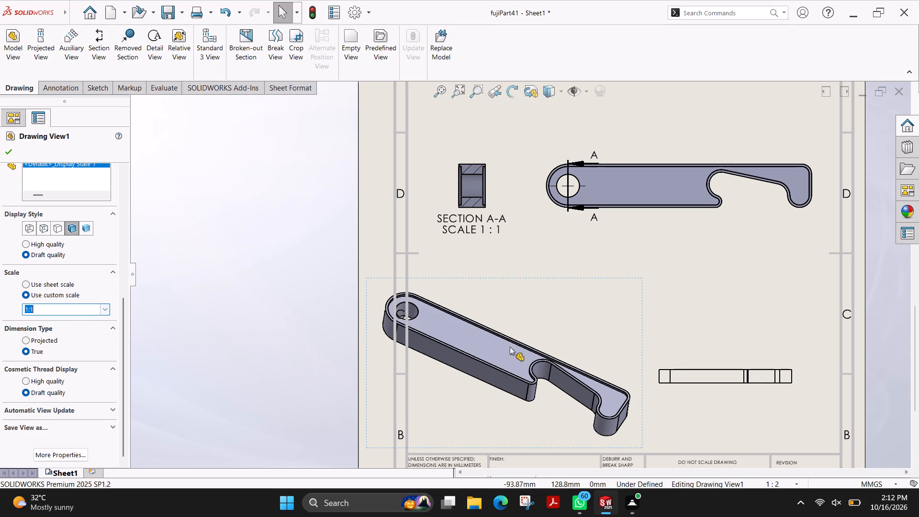
Set the front view to Shaded With Edges display and a custom scale of 1:1.
{"action": "left_click", "coordinate": [801, 361]}
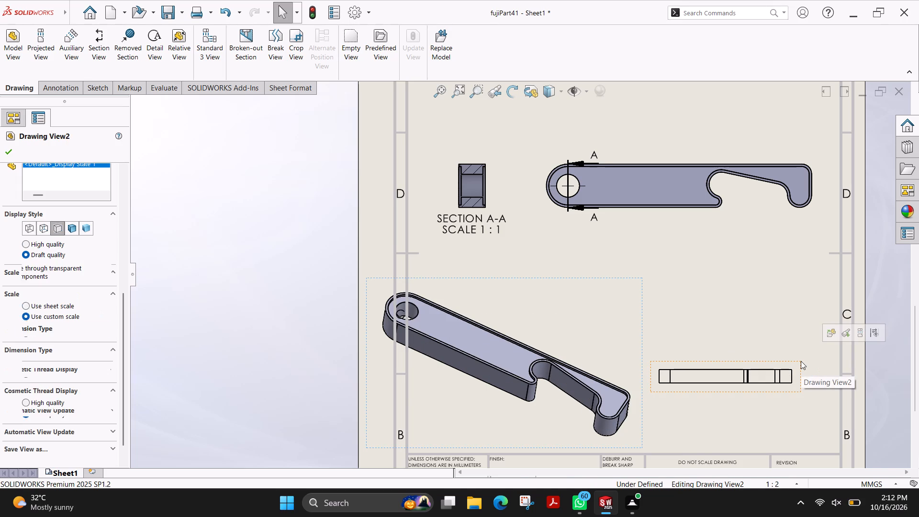
{"action": "left_click", "coordinate": [70, 233]}
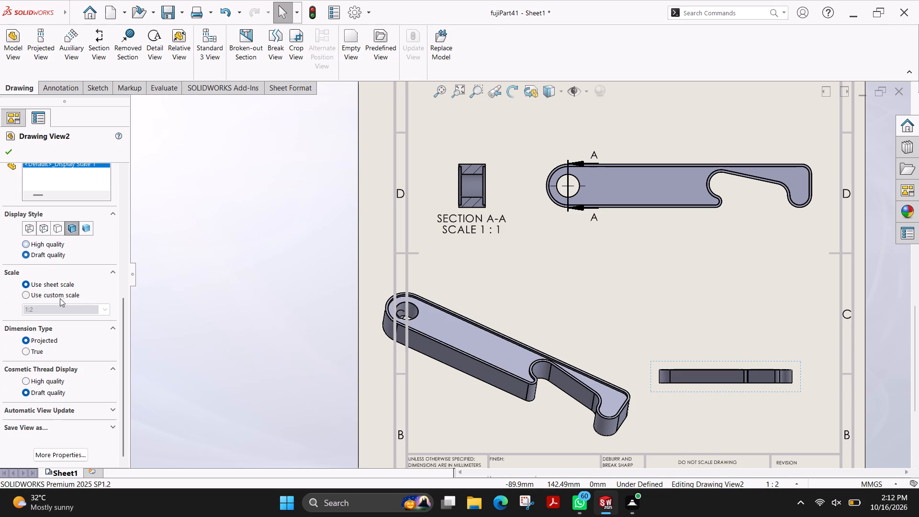
{"action": "left_click", "coordinate": [40, 293]}
{"action": "left_click", "coordinate": [103, 313]}
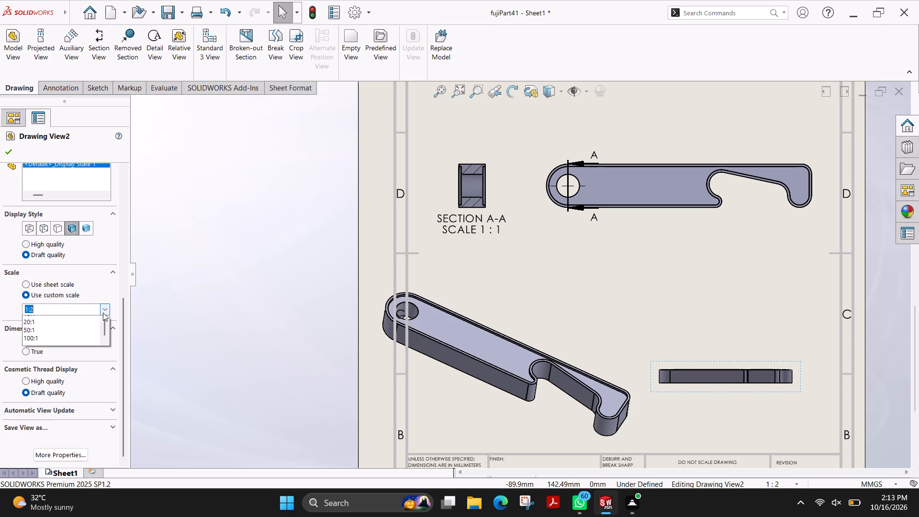
{"action": "left_click", "coordinate": [74, 317]}
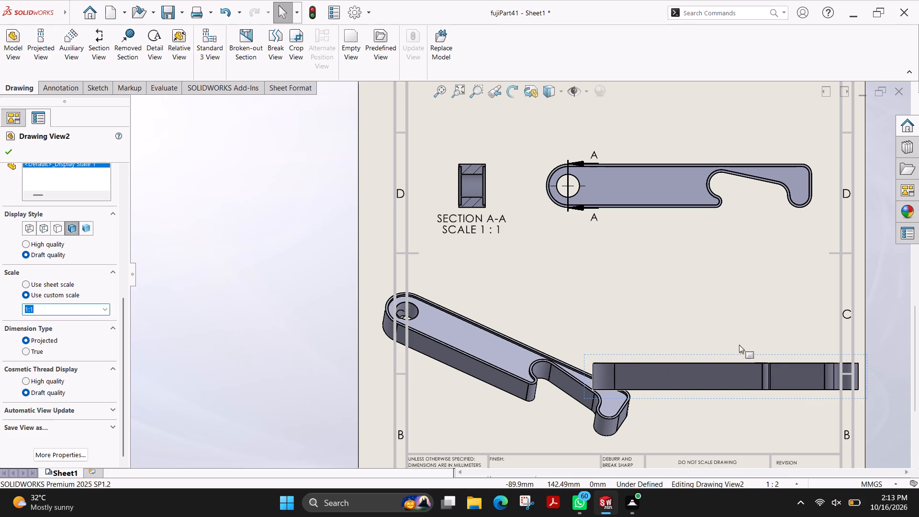
{"action": "left_click", "coordinate": [7, 157]}
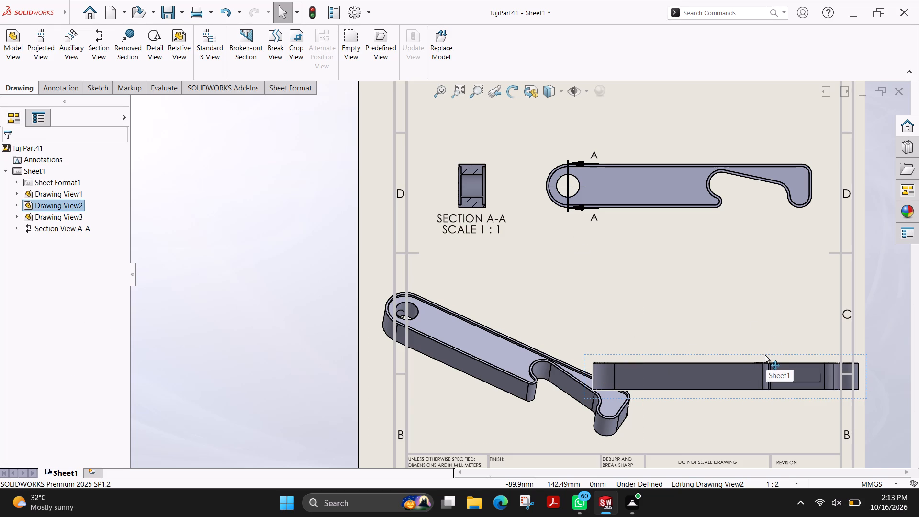
Move the top view, with its aligned section view, up to the upper part of the sheet between zones E and F.
{"action": "scroll", "coordinate": [759, 358], "scroll_direction": "down", "scroll_amount": 3}
{"action": "scroll", "coordinate": [746, 355], "scroll_direction": "up", "scroll_amount": 5}
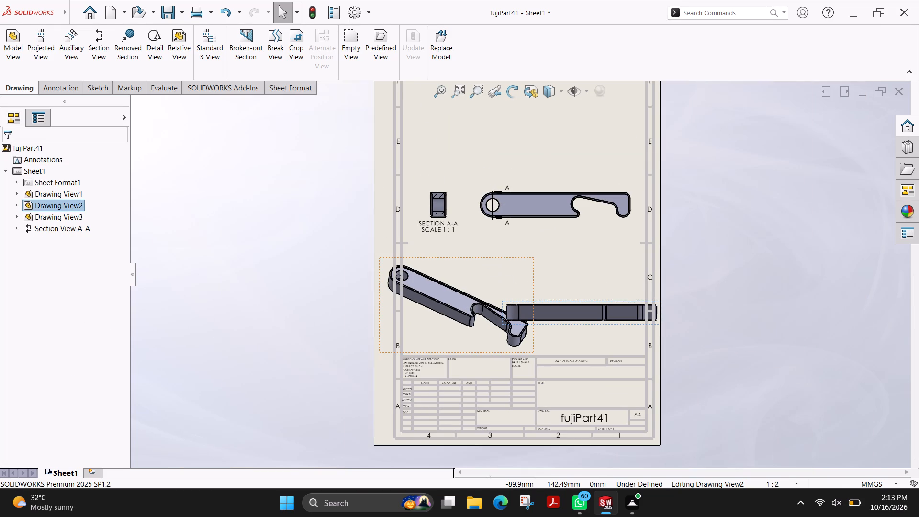
{"action": "scroll", "coordinate": [494, 241], "scroll_direction": "up", "scroll_amount": 3}
{"action": "scroll", "coordinate": [579, 229], "scroll_direction": "down", "scroll_amount": 6}
{"action": "left_click_drag", "start_coordinate": [566, 239], "coordinate": [565, 166]}
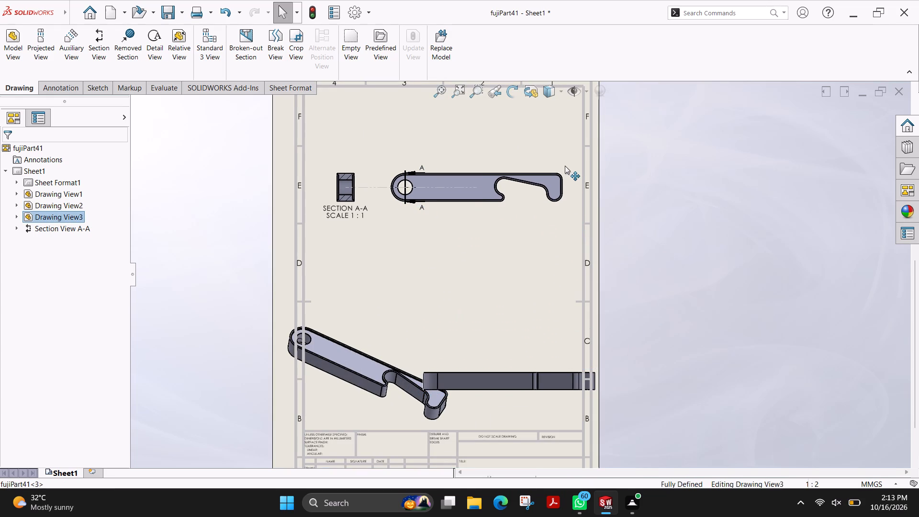
{"action": "left_click_drag", "start_coordinate": [565, 166], "coordinate": [571, 126]}
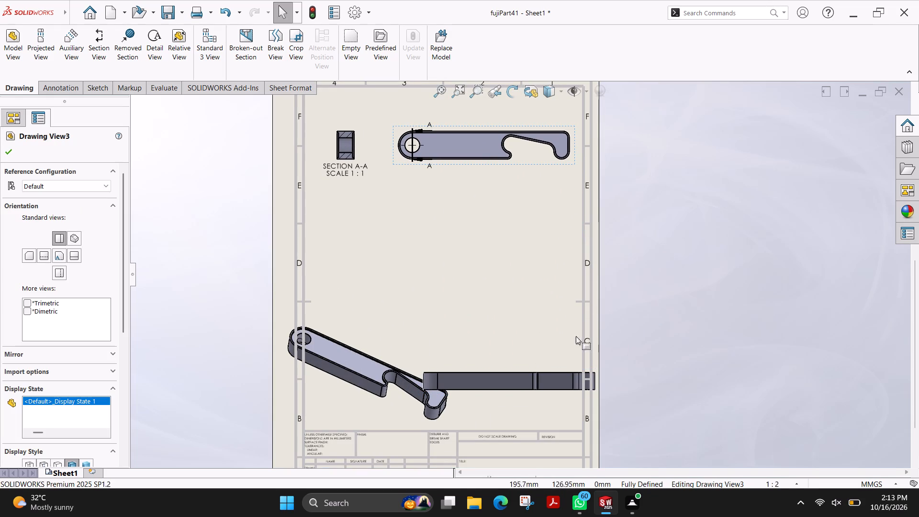
Move the front view below the top view near zones D and E, and the pictorial view inside the border in zone C.
{"action": "left_click_drag", "start_coordinate": [574, 367], "coordinate": [549, 229]}
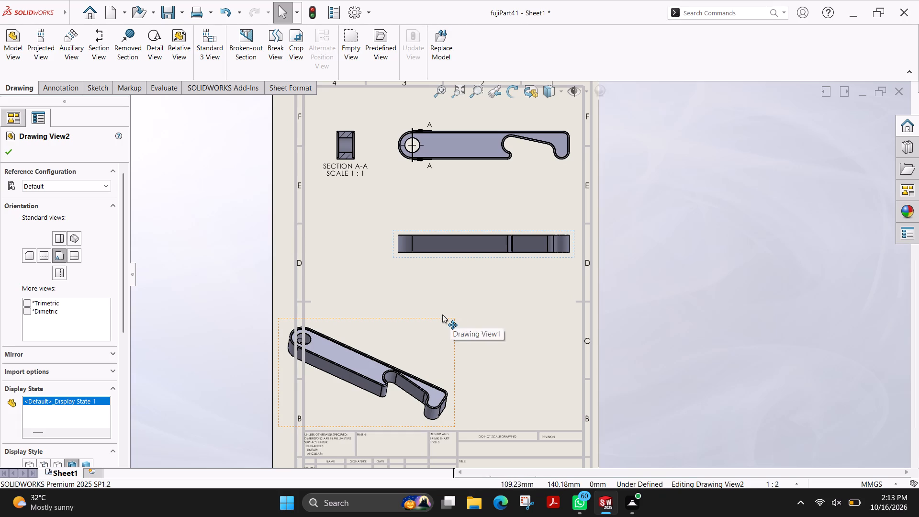
{"action": "left_click_drag", "start_coordinate": [442, 315], "coordinate": [479, 281]}
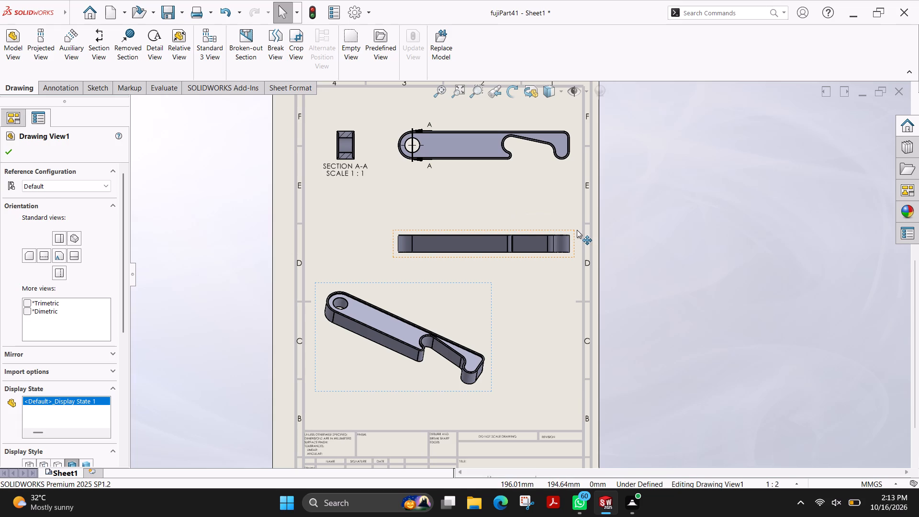
{"action": "left_click_drag", "start_coordinate": [572, 231], "coordinate": [555, 228]}
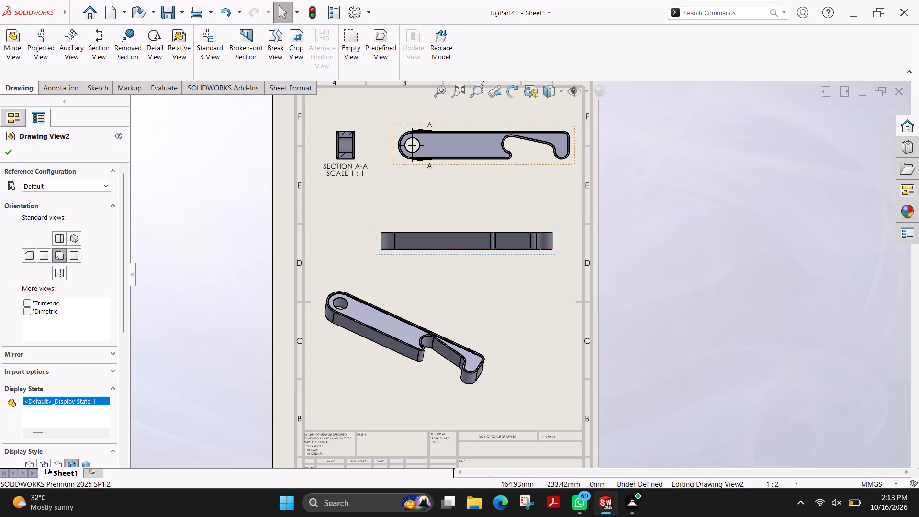
Shift the top view closer to section view A-A, away from the sheet border beside zones E and F.
{"action": "scroll", "coordinate": [523, 159], "scroll_direction": "up", "scroll_amount": 2}
{"action": "scroll", "coordinate": [522, 159], "scroll_direction": "down", "scroll_amount": 5}
{"action": "scroll", "coordinate": [537, 265], "scroll_direction": "down", "scroll_amount": 4}
{"action": "scroll", "coordinate": [470, 257], "scroll_direction": "up", "scroll_amount": 2}
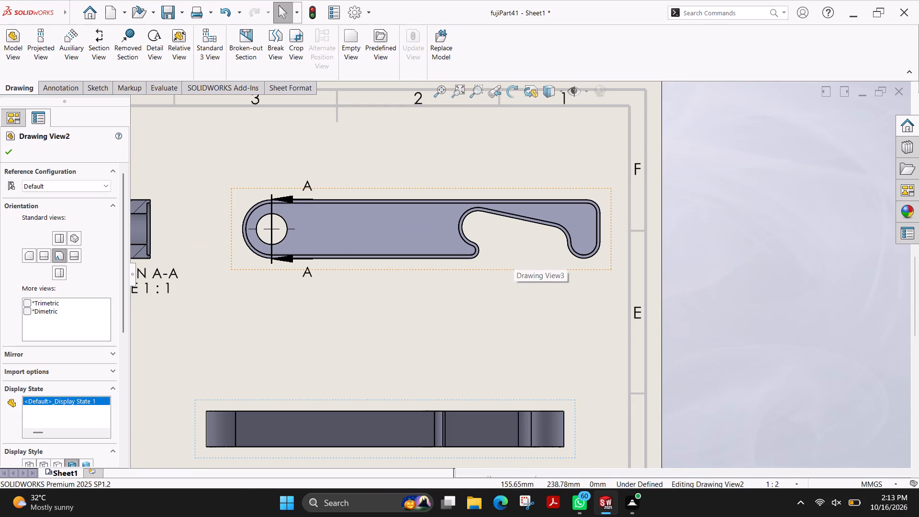
{"action": "scroll", "coordinate": [408, 308], "scroll_direction": "up", "scroll_amount": 2}
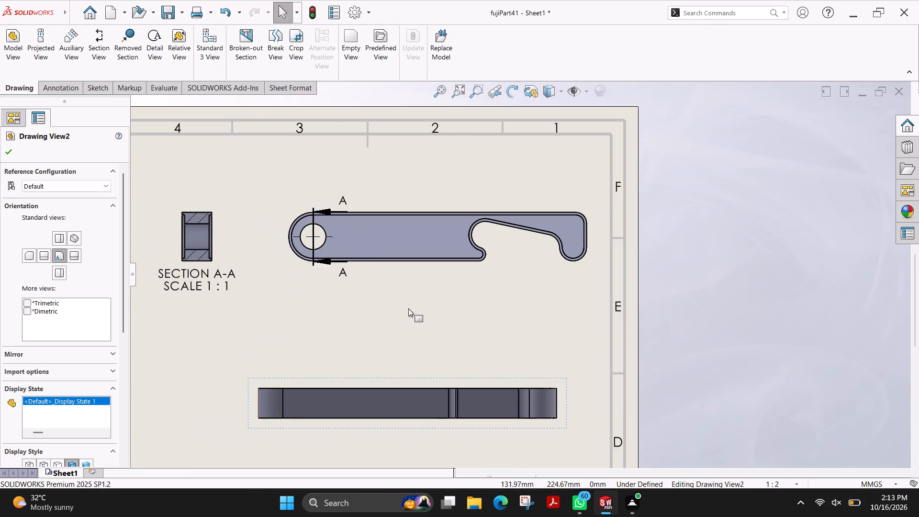
{"action": "scroll", "coordinate": [569, 306], "scroll_direction": "up", "scroll_amount": 2}
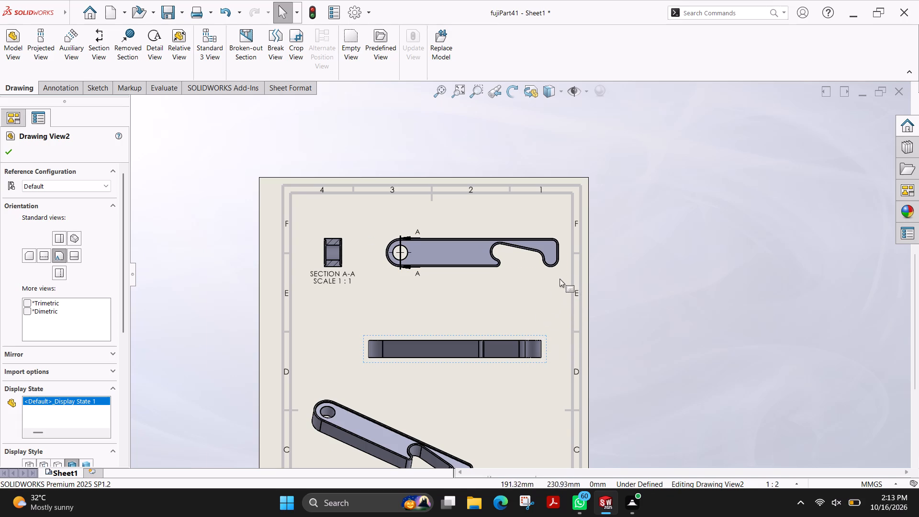
{"action": "left_click_drag", "start_coordinate": [560, 269], "coordinate": [544, 271]}
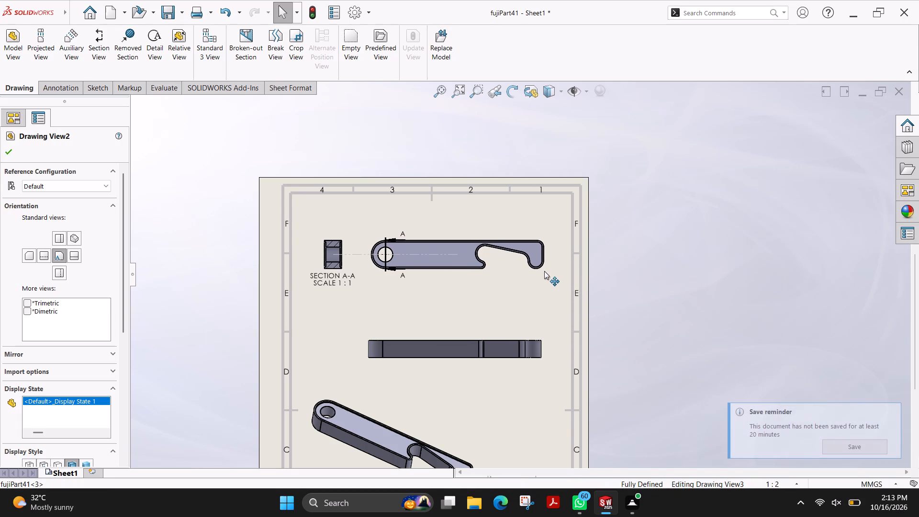
{"action": "left_click_drag", "start_coordinate": [544, 271], "coordinate": [534, 273]}
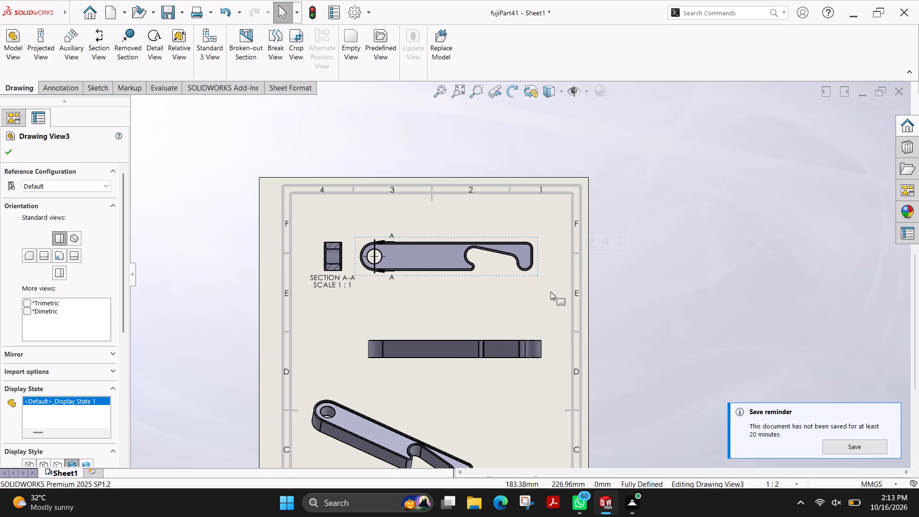
Dimension the spacing between the inner and outer upper straight edges of the arm in the top view.
{"action": "scroll", "coordinate": [455, 274], "scroll_direction": "down", "scroll_amount": 5}
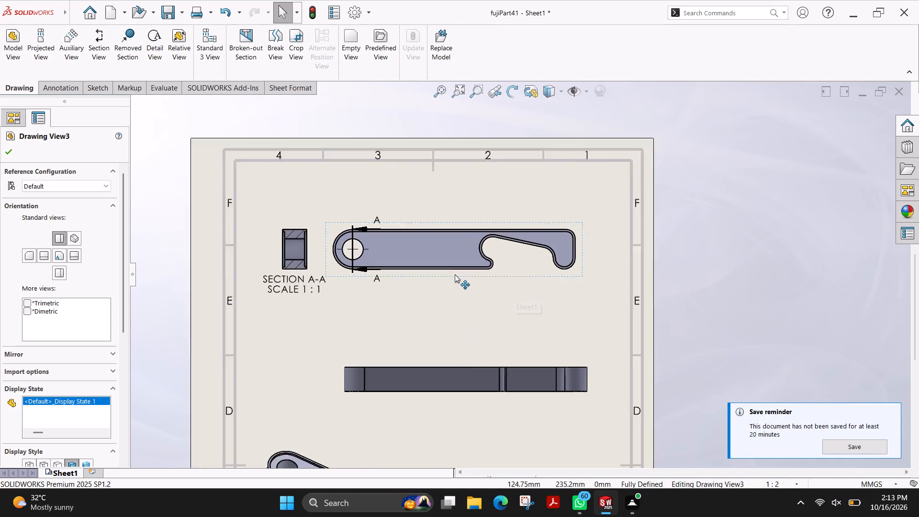
{"action": "scroll", "coordinate": [433, 244], "scroll_direction": "down", "scroll_amount": 6}
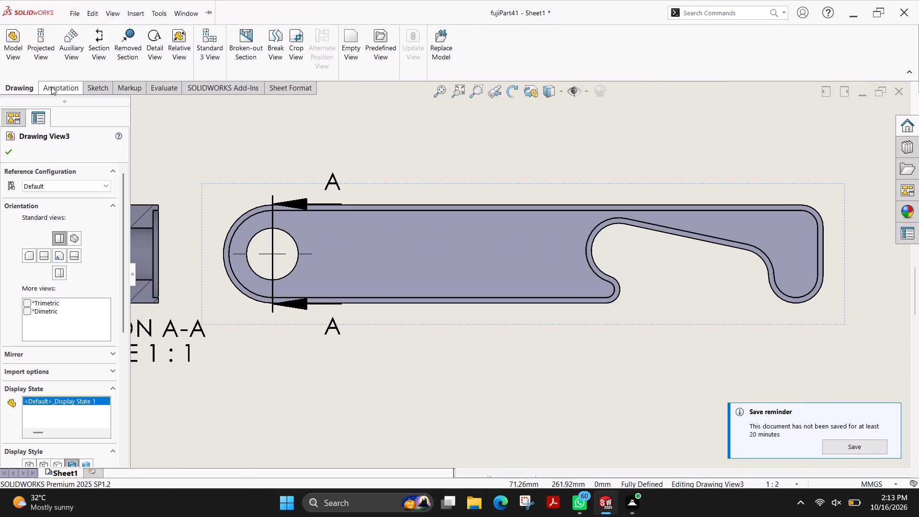
{"action": "left_click", "coordinate": [51, 87]}
{"action": "left_click", "coordinate": [13, 51]}
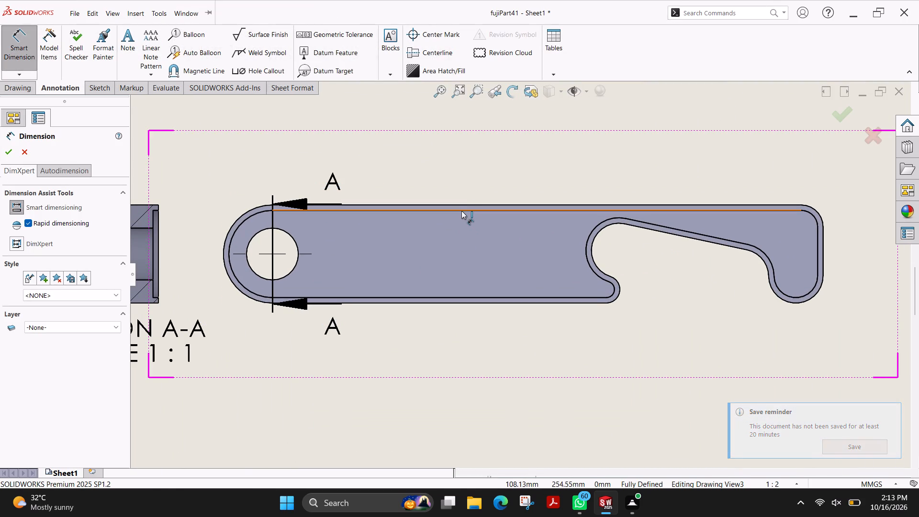
{"action": "left_click", "coordinate": [461, 211]}
{"action": "left_click", "coordinate": [481, 204]}
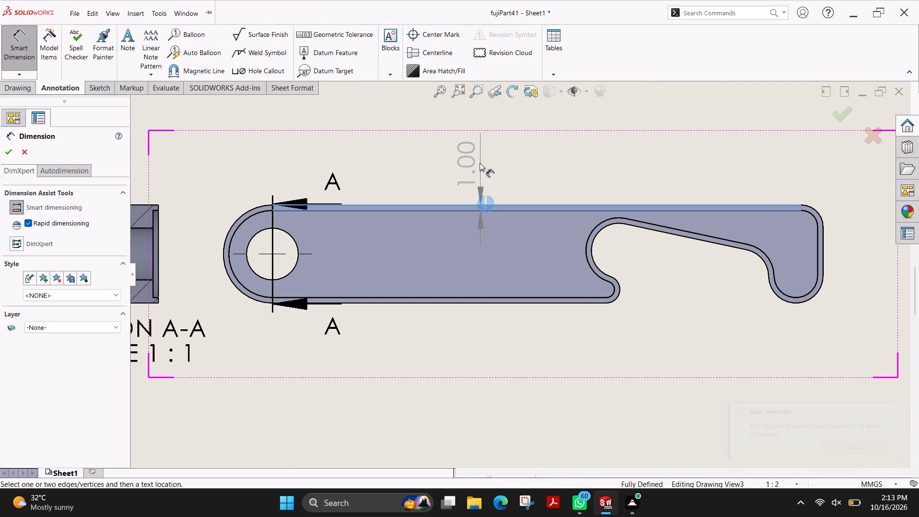
{"action": "left_click", "coordinate": [474, 158]}
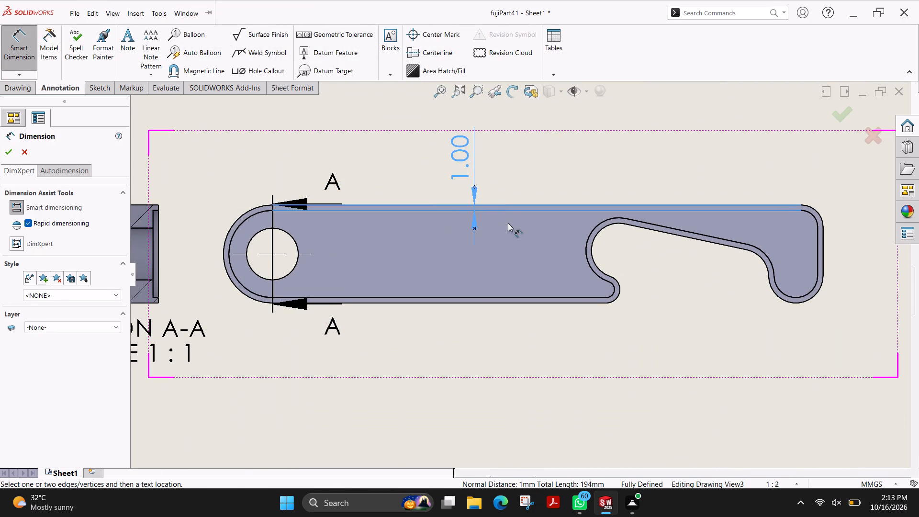
Dimension the arm's width between its outer long edges and the diameter of its round hole in the top view.
{"action": "left_click", "coordinate": [416, 204]}
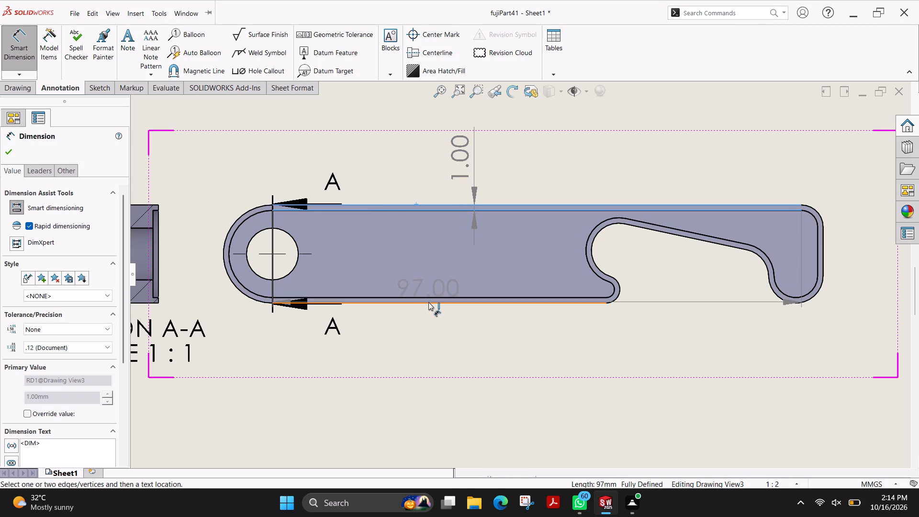
{"action": "left_click", "coordinate": [428, 302]}
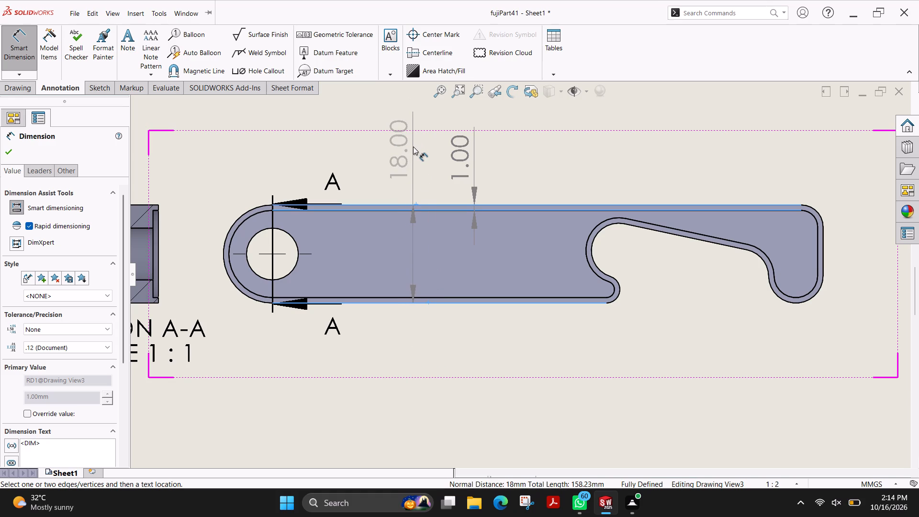
{"action": "left_click", "coordinate": [413, 146]}
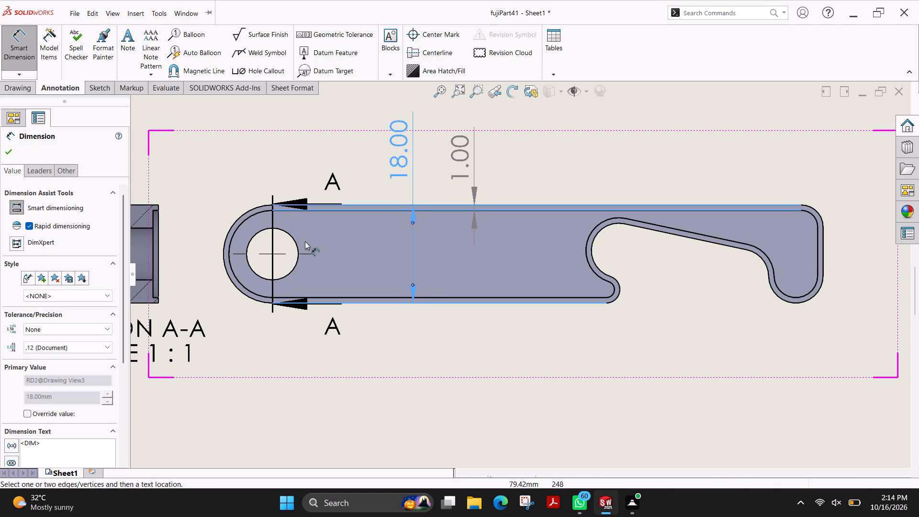
{"action": "left_click", "coordinate": [295, 269]}
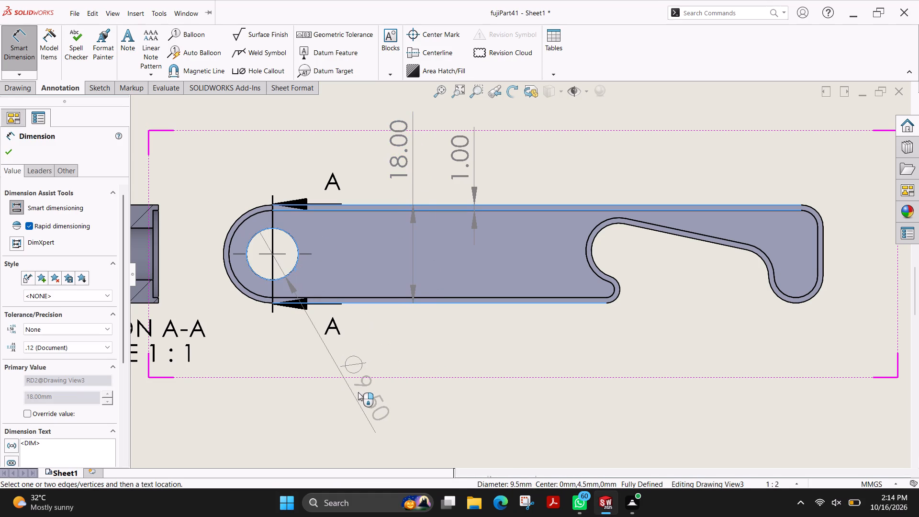
{"action": "left_click", "coordinate": [360, 390]}
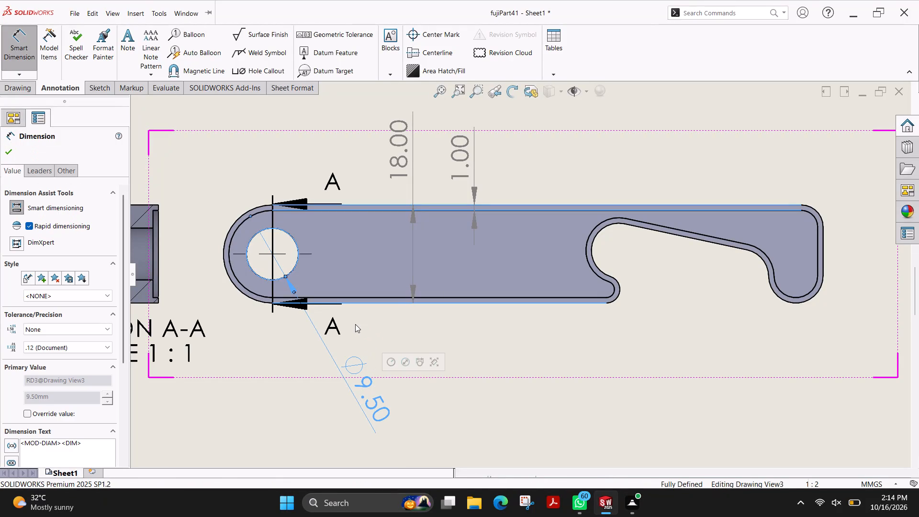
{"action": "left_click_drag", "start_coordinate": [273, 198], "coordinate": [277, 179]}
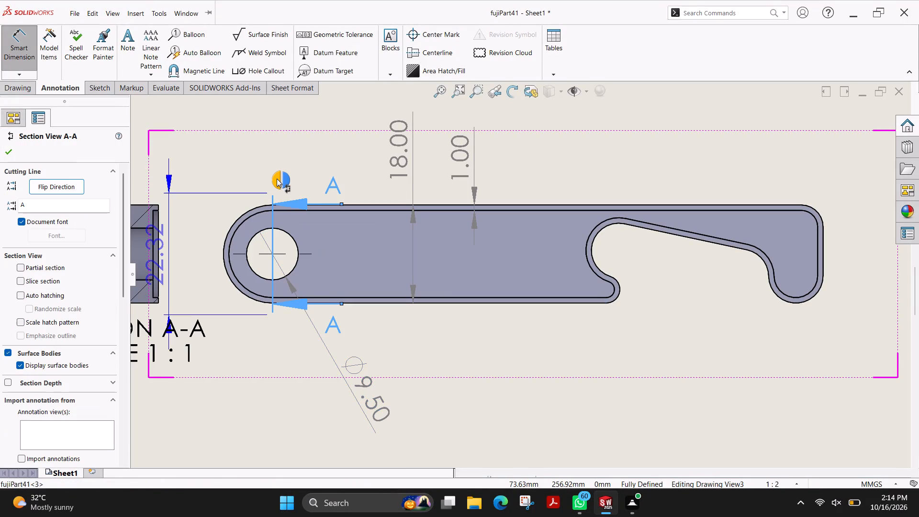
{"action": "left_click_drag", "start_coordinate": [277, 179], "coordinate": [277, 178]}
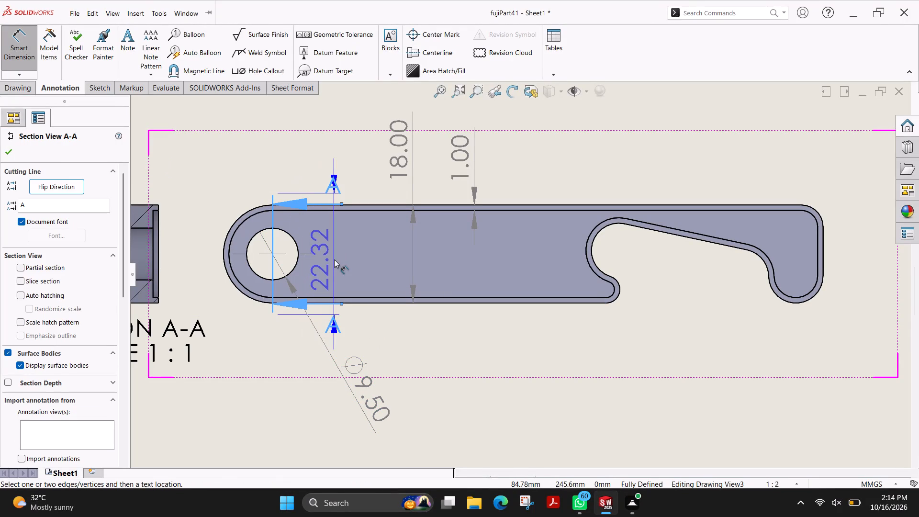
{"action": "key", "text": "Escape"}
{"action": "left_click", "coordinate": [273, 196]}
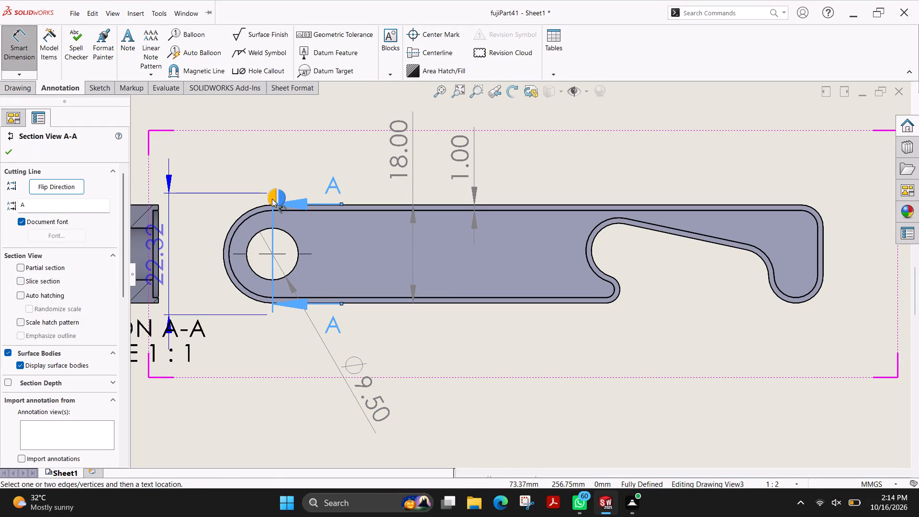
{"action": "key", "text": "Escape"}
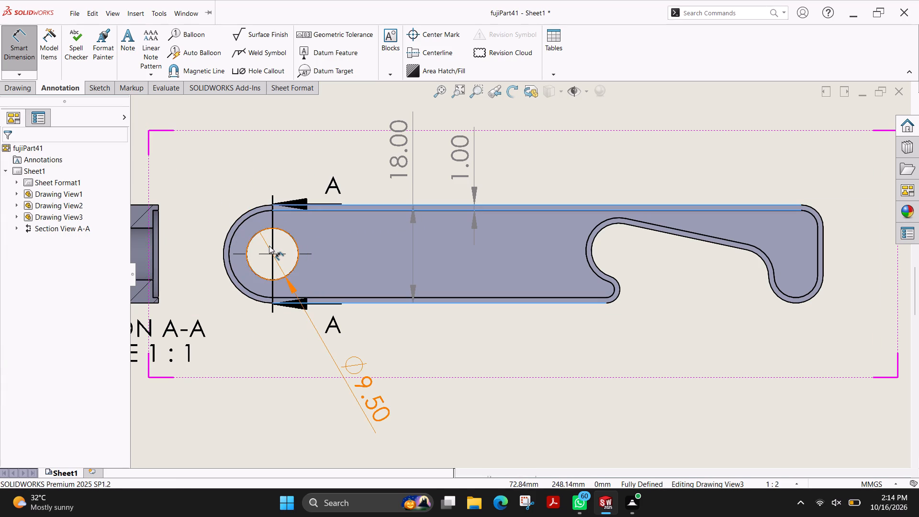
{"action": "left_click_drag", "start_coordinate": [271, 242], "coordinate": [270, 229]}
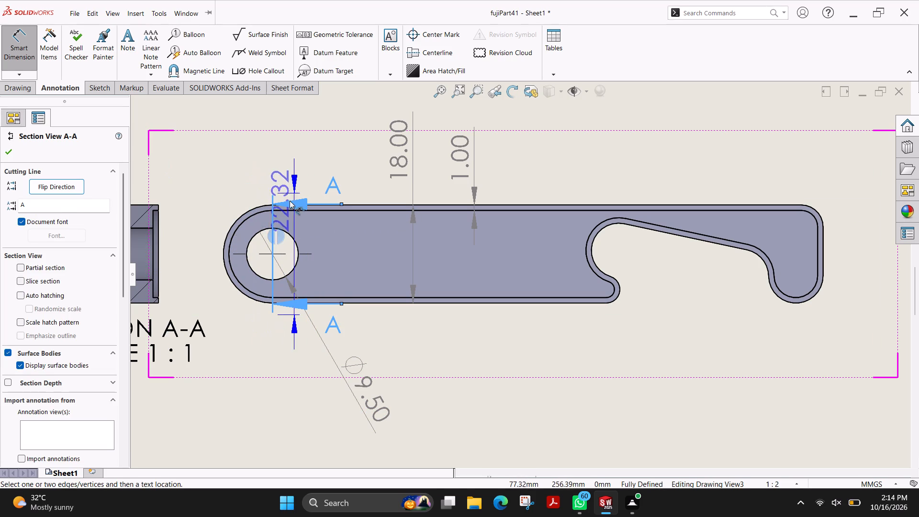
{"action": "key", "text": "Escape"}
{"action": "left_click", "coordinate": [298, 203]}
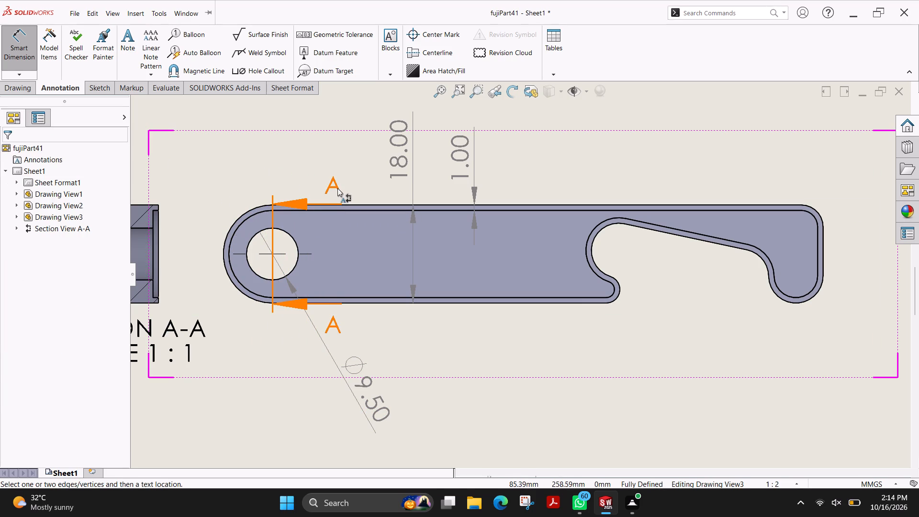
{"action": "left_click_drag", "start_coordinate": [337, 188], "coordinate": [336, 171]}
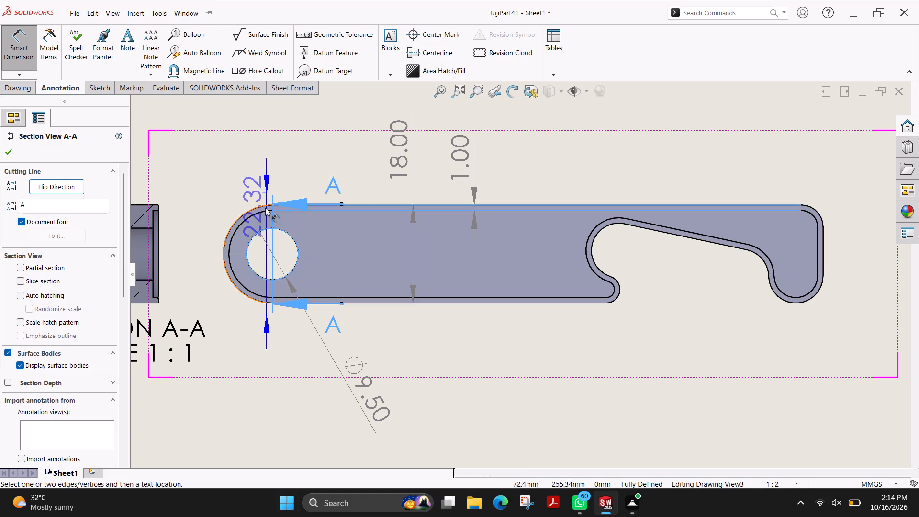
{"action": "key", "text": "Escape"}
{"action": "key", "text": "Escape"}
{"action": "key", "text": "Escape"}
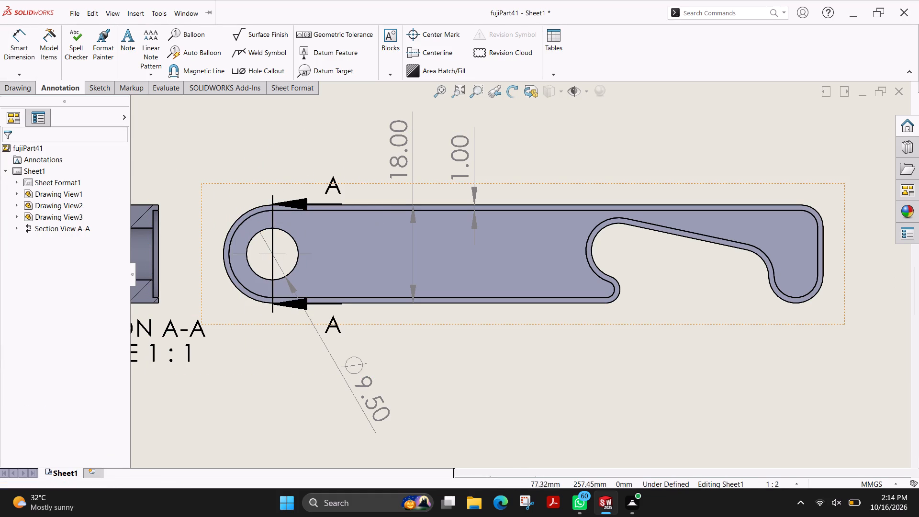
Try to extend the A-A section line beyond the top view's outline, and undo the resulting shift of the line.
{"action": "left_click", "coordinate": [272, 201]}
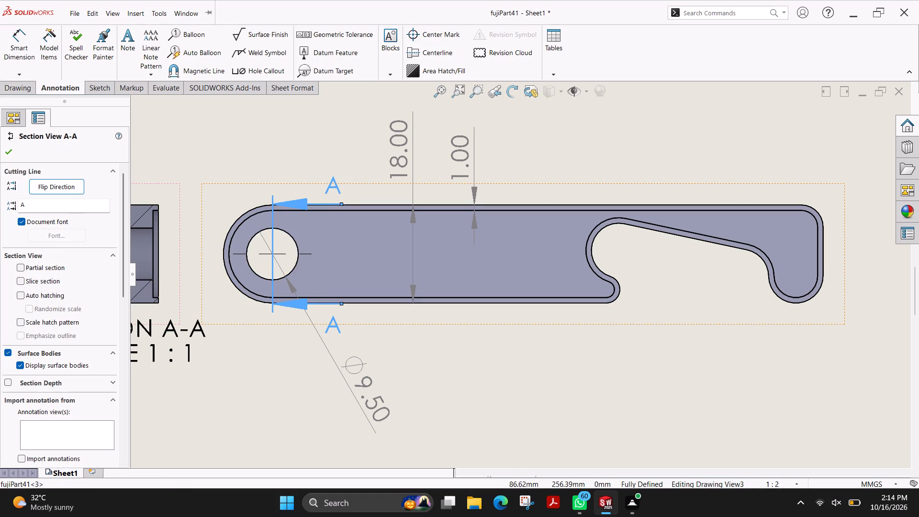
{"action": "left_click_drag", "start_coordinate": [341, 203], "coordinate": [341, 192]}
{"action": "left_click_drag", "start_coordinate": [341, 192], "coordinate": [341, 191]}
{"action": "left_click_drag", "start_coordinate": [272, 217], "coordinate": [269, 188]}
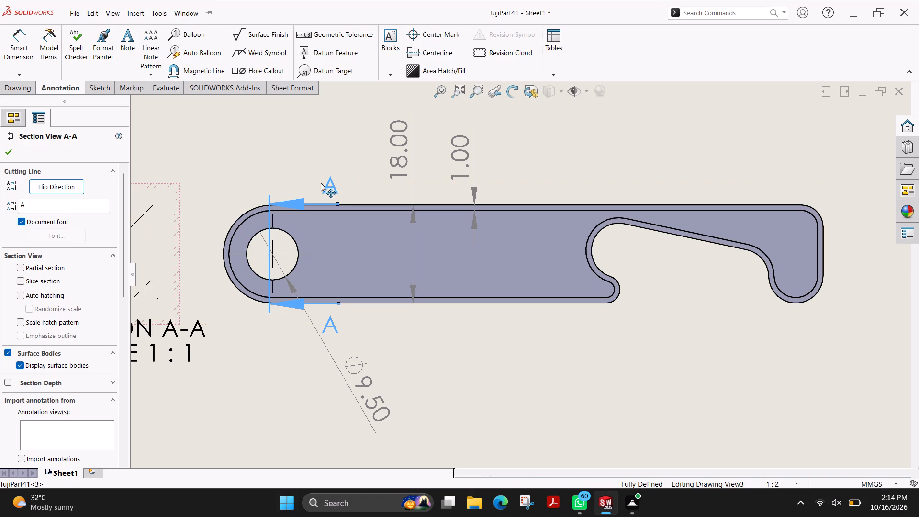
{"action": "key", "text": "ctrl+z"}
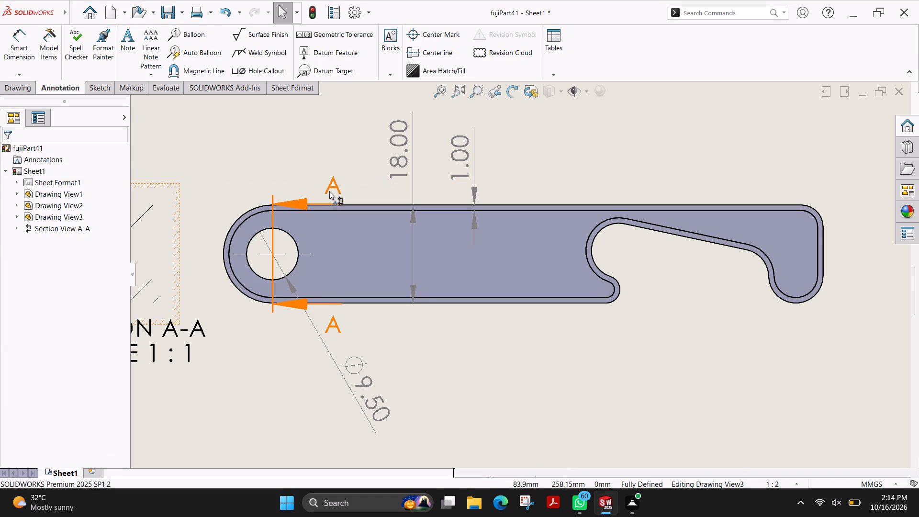
Slightly shorten the tail of the lower arrow on section line A-A in the top view.
{"action": "left_click_drag", "start_coordinate": [329, 191], "coordinate": [327, 166]}
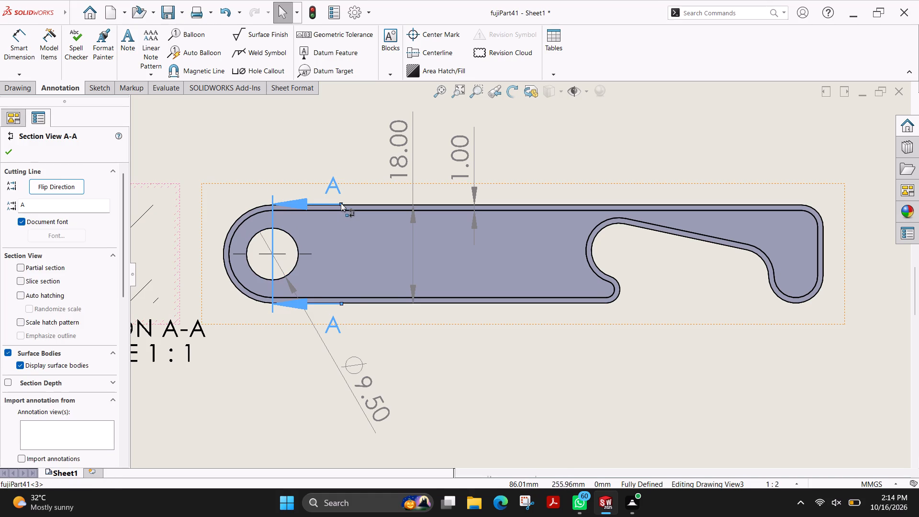
{"action": "left_click_drag", "start_coordinate": [341, 302], "coordinate": [338, 311]}
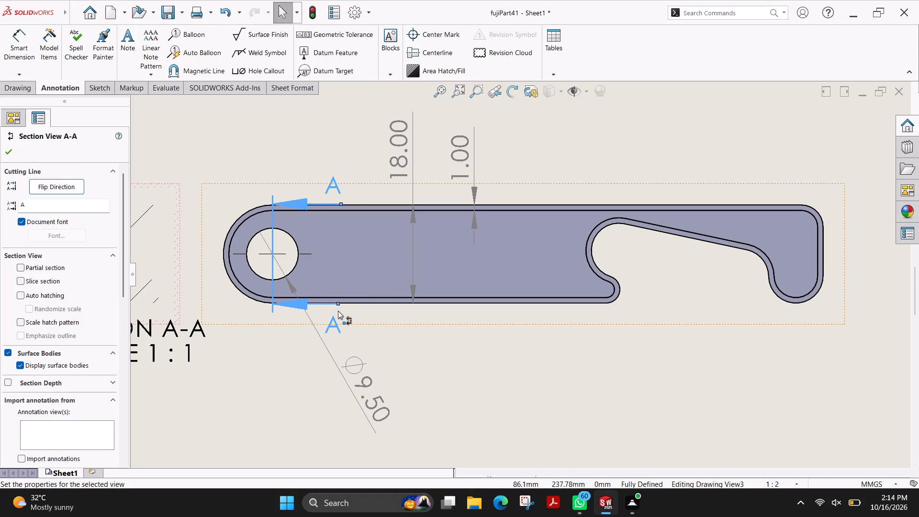
{"action": "left_click_drag", "start_coordinate": [338, 311], "coordinate": [339, 311]}
{"action": "key", "text": "Escape"}
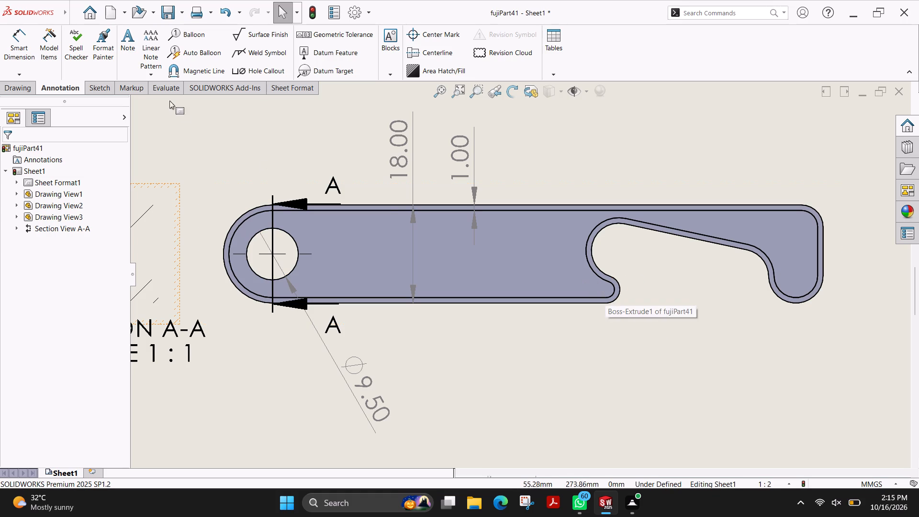
Dimension the radii of the small rounded lip below the notch and the notch's large inner arc in the top view.
{"action": "left_click", "coordinate": [23, 42]}
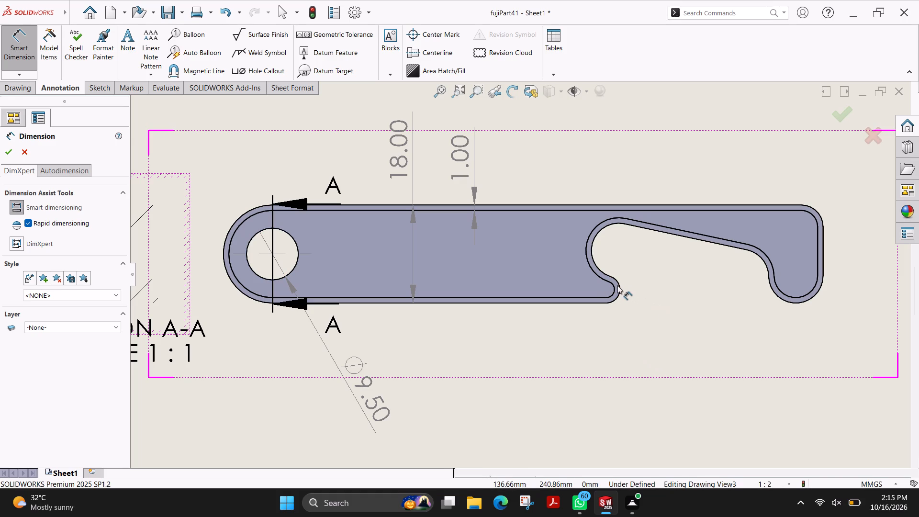
{"action": "left_click", "coordinate": [617, 298]}
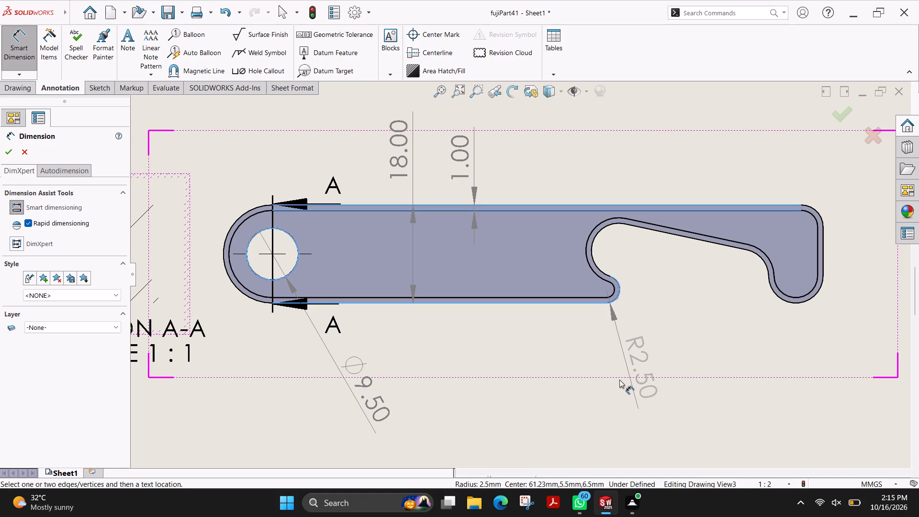
{"action": "left_click", "coordinate": [619, 381]}
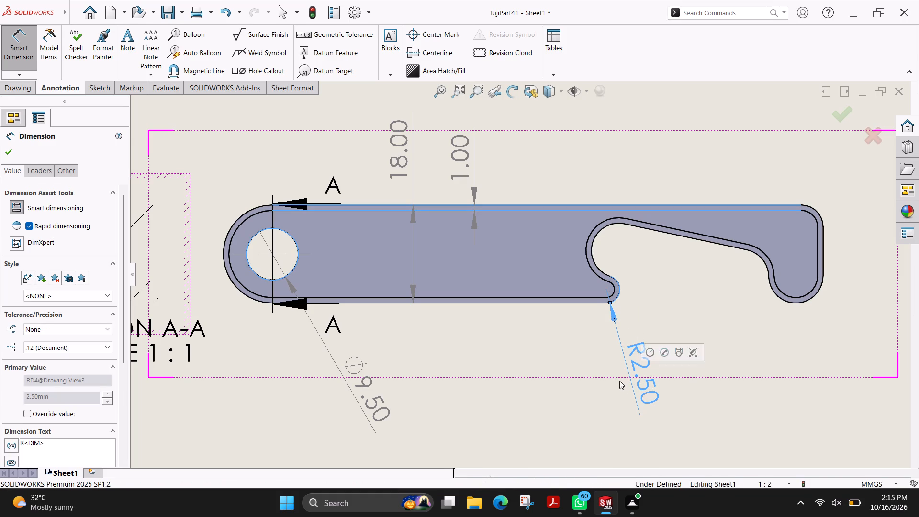
{"action": "left_click", "coordinate": [596, 234]}
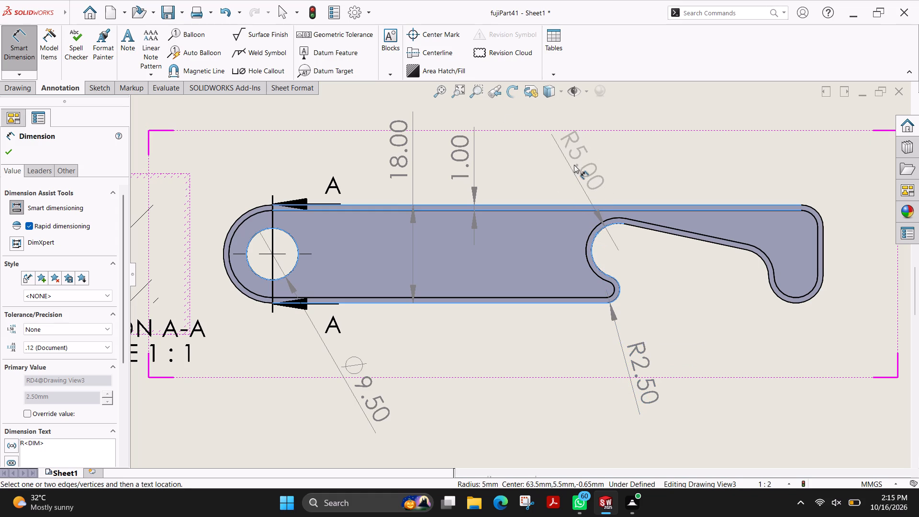
{"action": "left_click", "coordinate": [569, 157]}
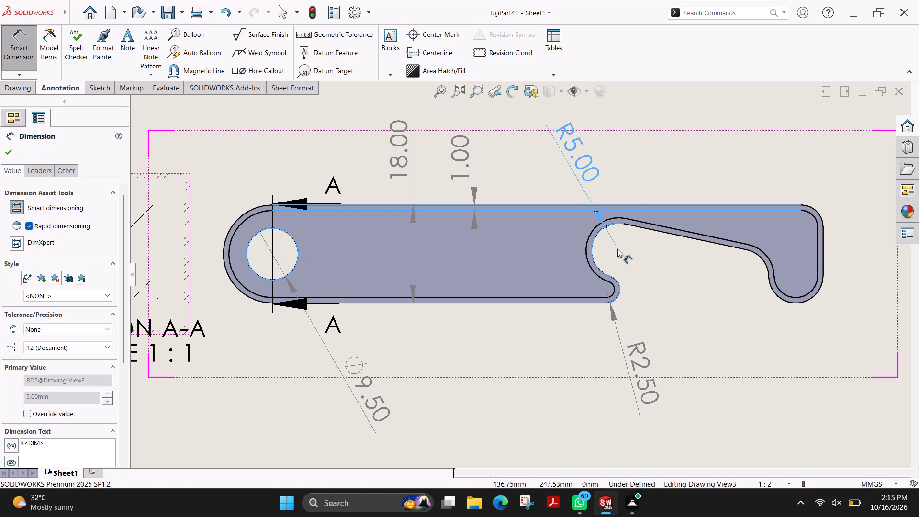
Add center marks to the notch arc, the small lip arc and the rounded hook tip in the top view.
{"action": "left_click", "coordinate": [426, 34]}
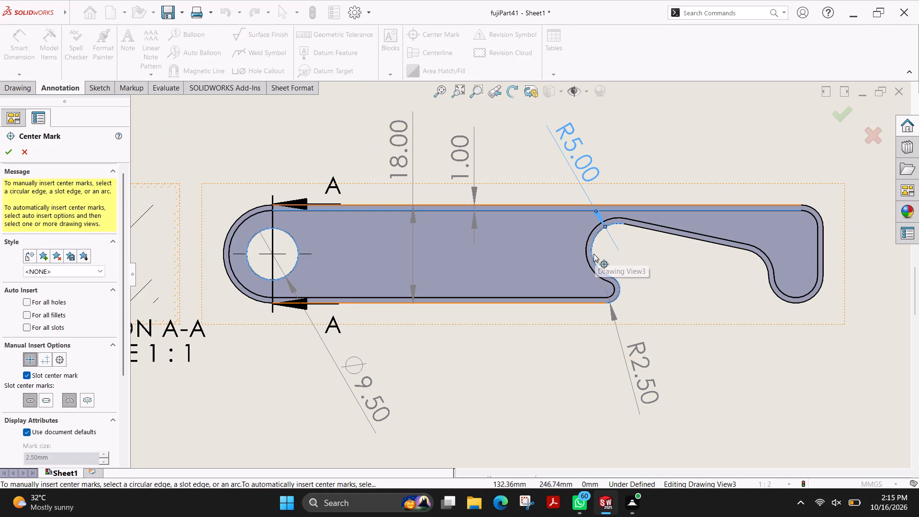
{"action": "left_click", "coordinate": [592, 254]}
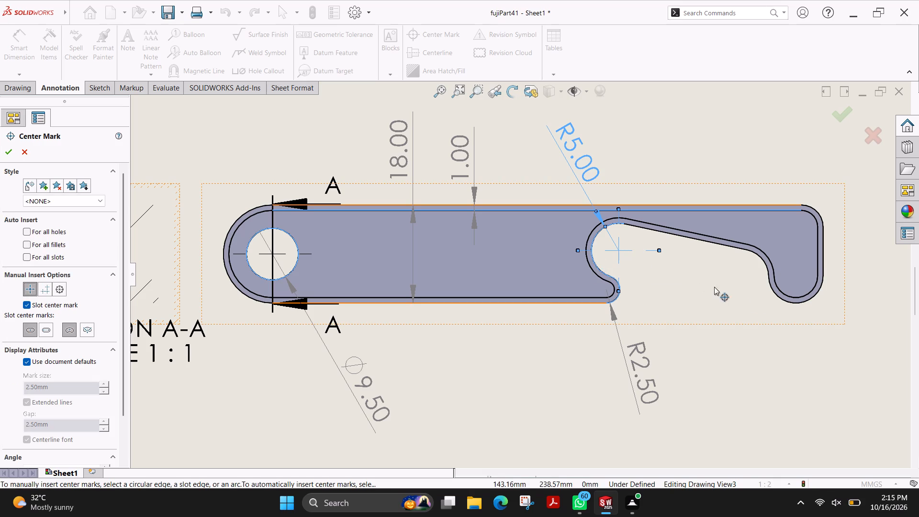
{"action": "left_click", "coordinate": [595, 273]}
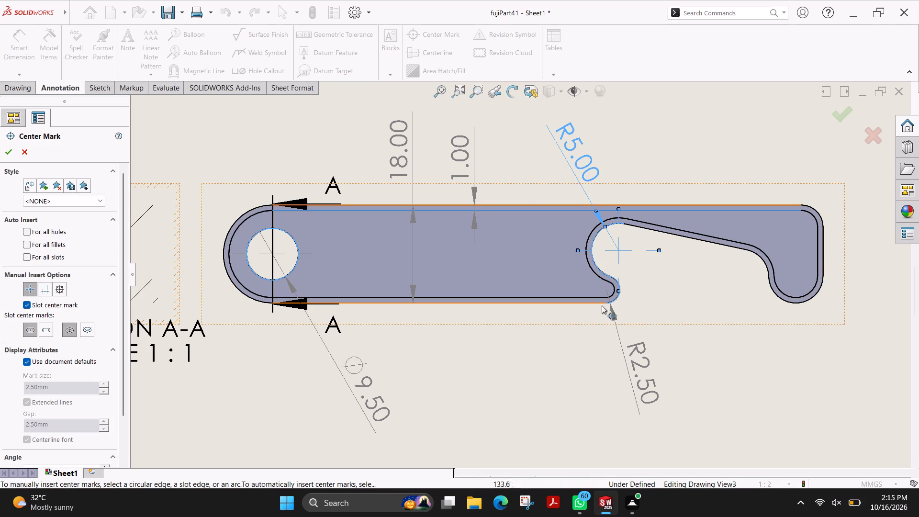
{"action": "left_click", "coordinate": [613, 292]}
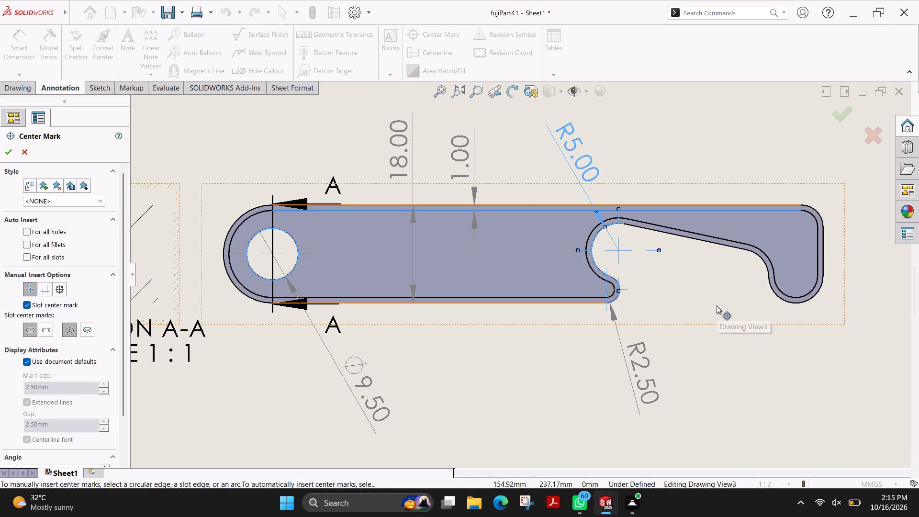
{"action": "left_click", "coordinate": [802, 301]}
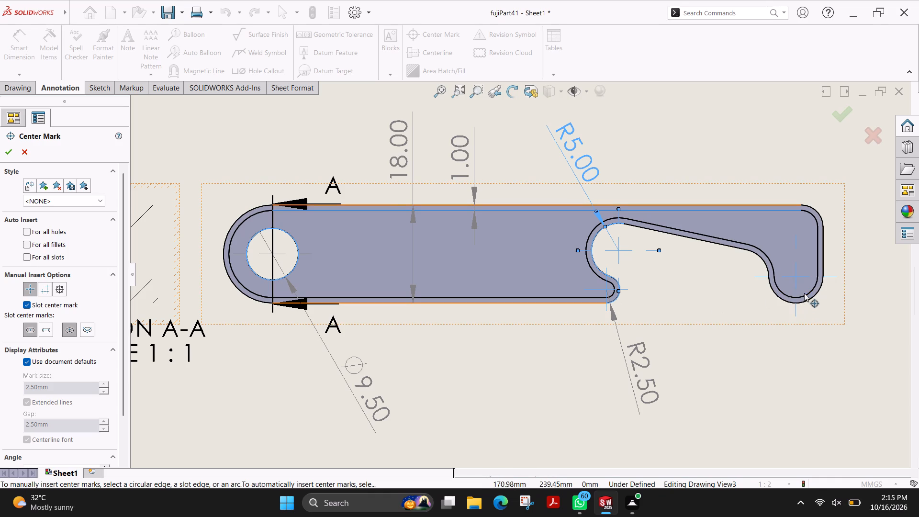
{"action": "left_click", "coordinate": [809, 293]}
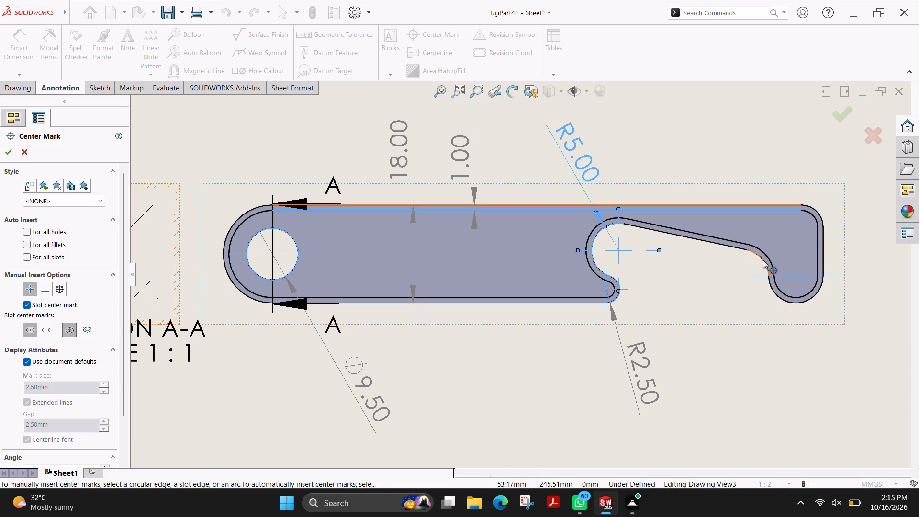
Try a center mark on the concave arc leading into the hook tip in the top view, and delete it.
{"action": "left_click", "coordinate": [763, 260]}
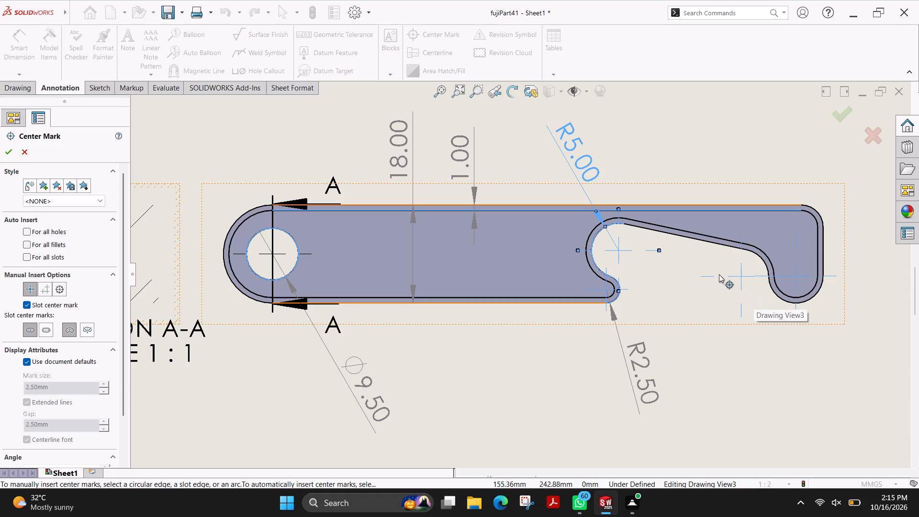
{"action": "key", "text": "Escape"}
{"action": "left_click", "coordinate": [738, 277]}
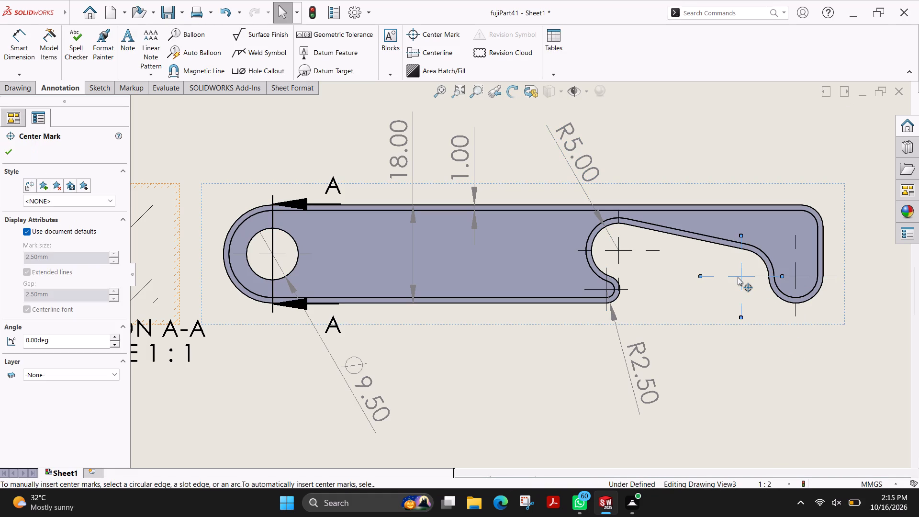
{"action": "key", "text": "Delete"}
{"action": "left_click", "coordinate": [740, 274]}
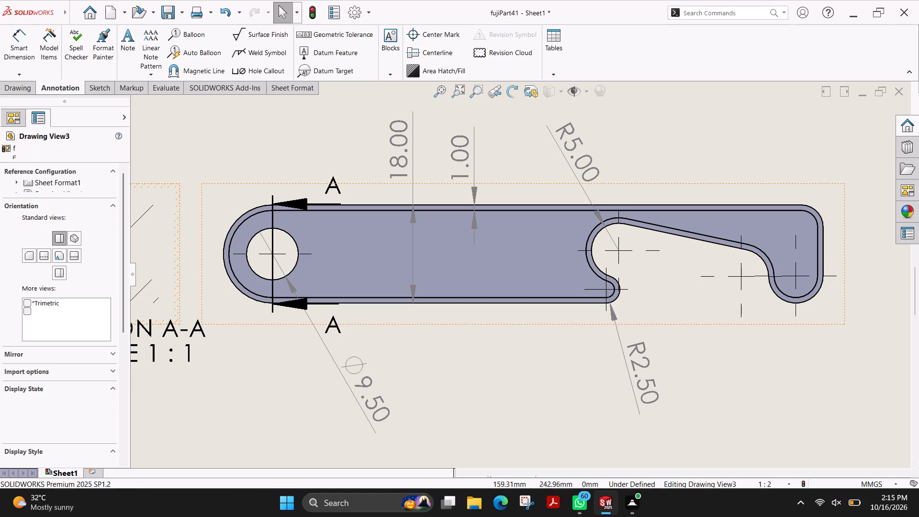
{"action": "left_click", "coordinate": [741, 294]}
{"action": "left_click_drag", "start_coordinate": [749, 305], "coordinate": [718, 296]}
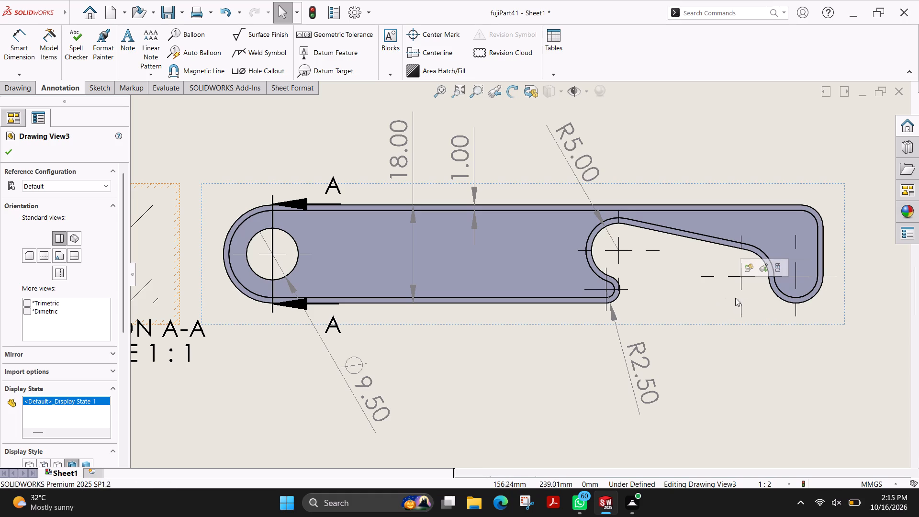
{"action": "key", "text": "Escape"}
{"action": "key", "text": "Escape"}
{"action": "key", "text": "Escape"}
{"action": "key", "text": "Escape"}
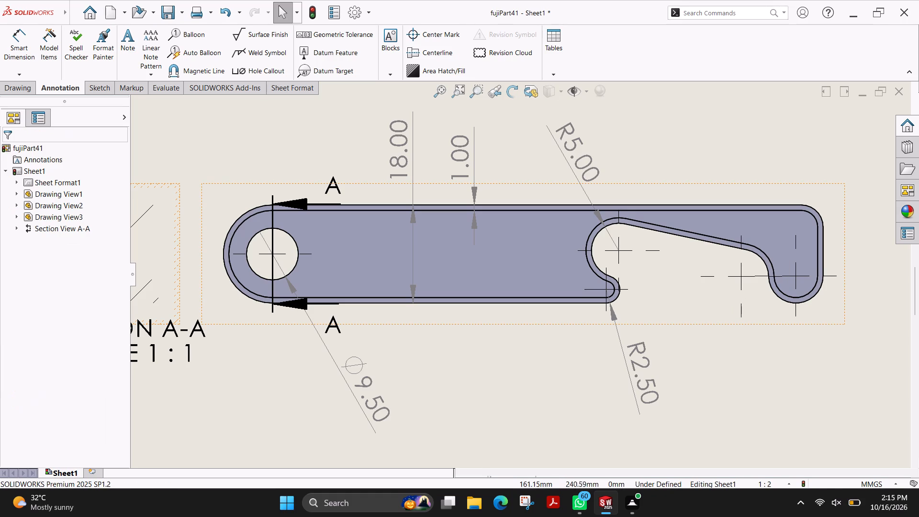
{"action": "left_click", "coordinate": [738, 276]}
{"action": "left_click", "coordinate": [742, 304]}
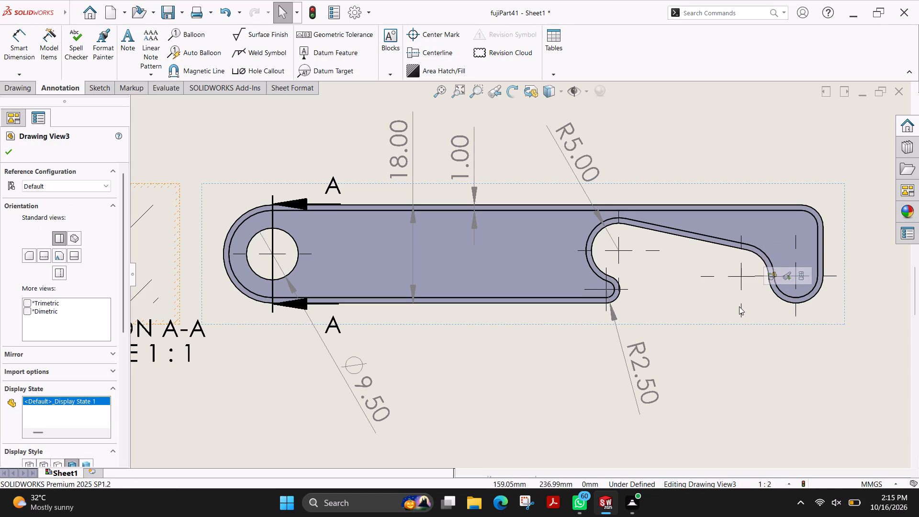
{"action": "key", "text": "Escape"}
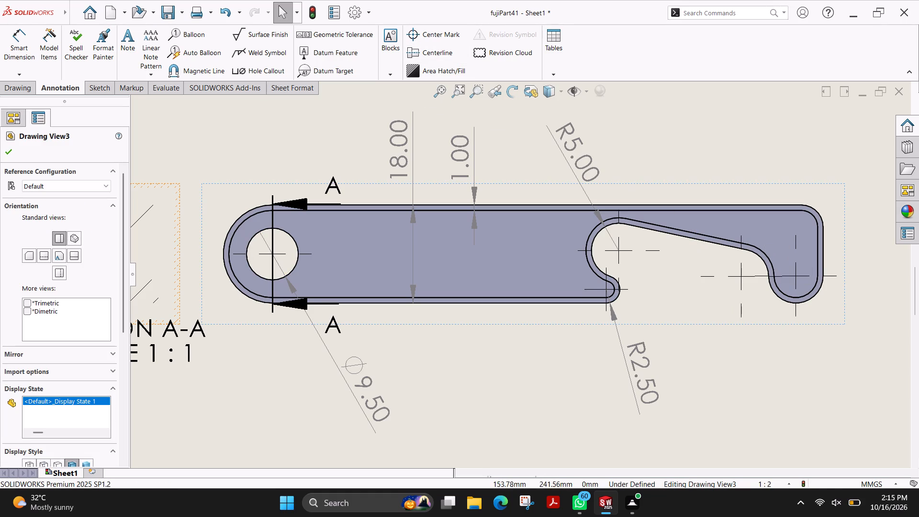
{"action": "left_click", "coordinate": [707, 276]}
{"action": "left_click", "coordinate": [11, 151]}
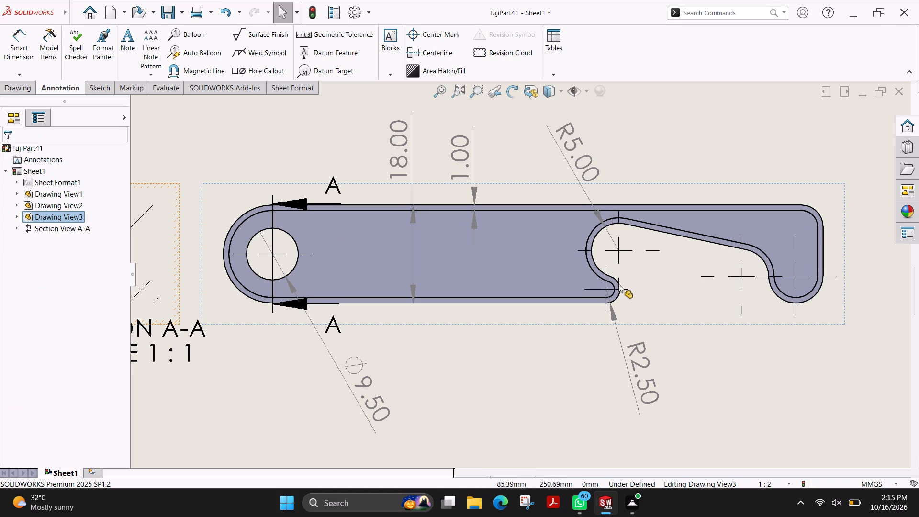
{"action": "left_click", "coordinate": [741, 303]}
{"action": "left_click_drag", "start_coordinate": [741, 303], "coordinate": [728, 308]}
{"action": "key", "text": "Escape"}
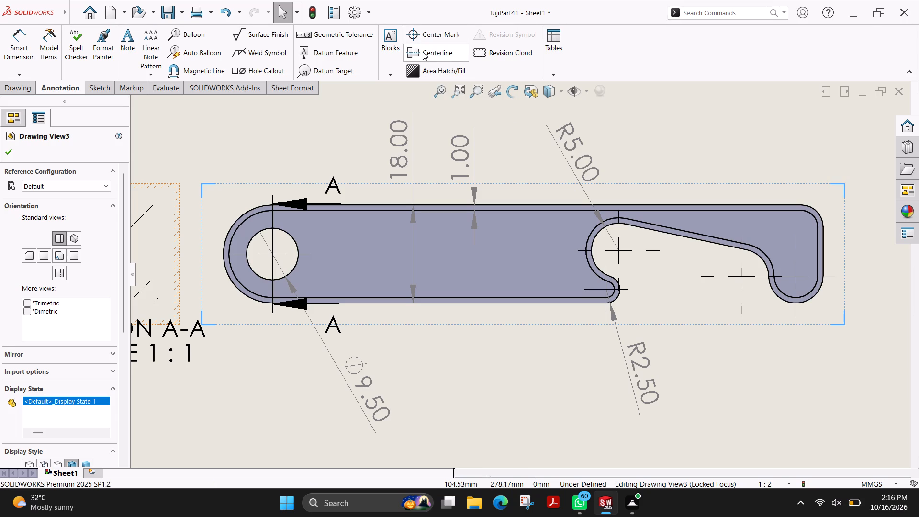
Dimension the radii of the hook tip's outer arc and the hook's outer upper corner in the top view.
{"action": "left_click", "coordinate": [23, 48]}
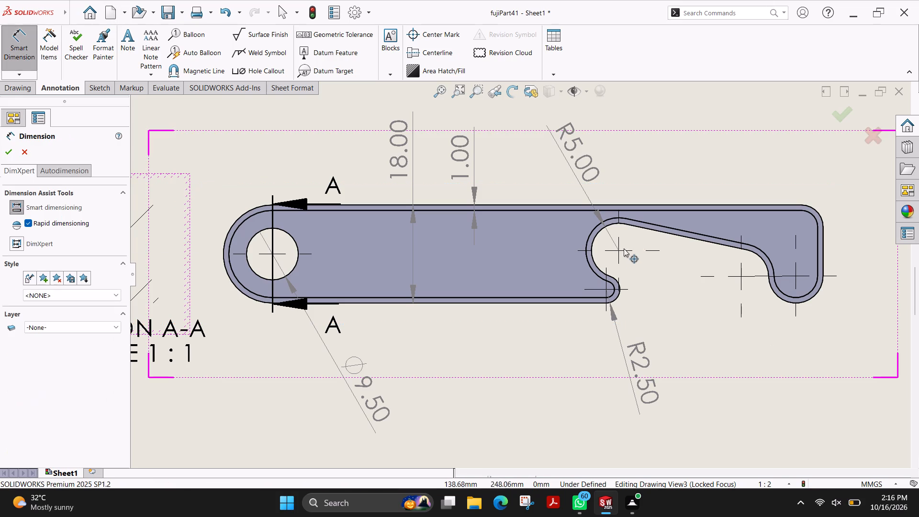
{"action": "left_click", "coordinate": [618, 252]}
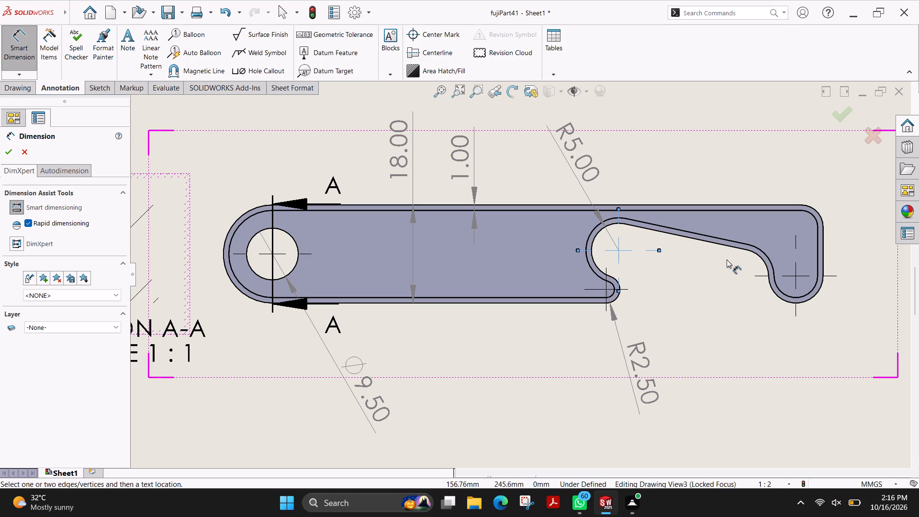
{"action": "key", "text": "Escape"}
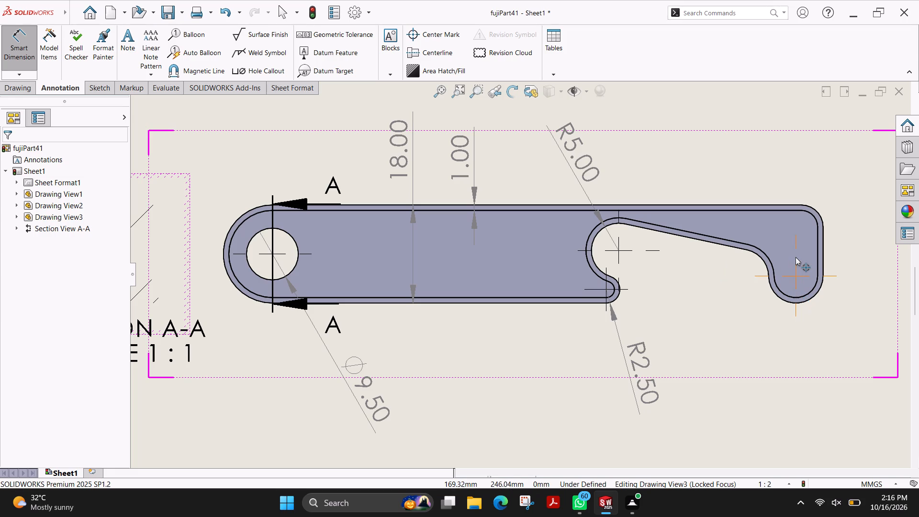
{"action": "left_click", "coordinate": [817, 294]}
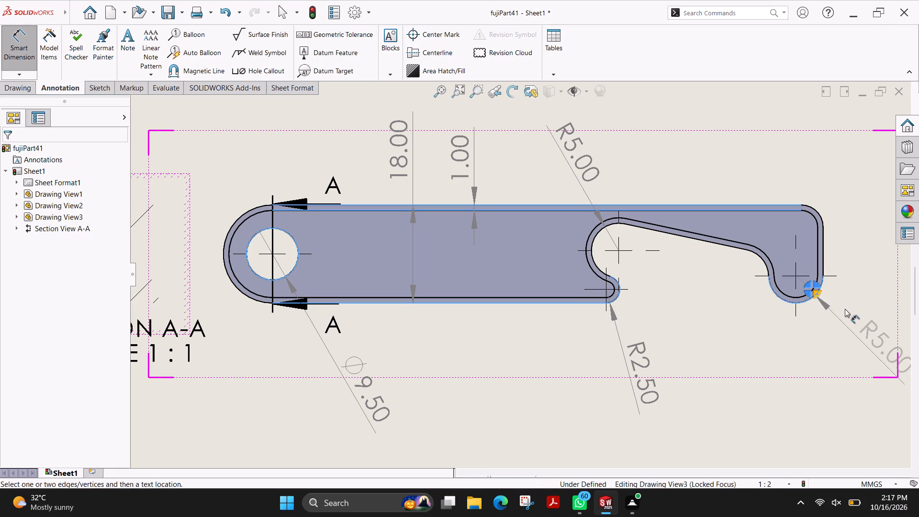
{"action": "left_click", "coordinate": [866, 350]}
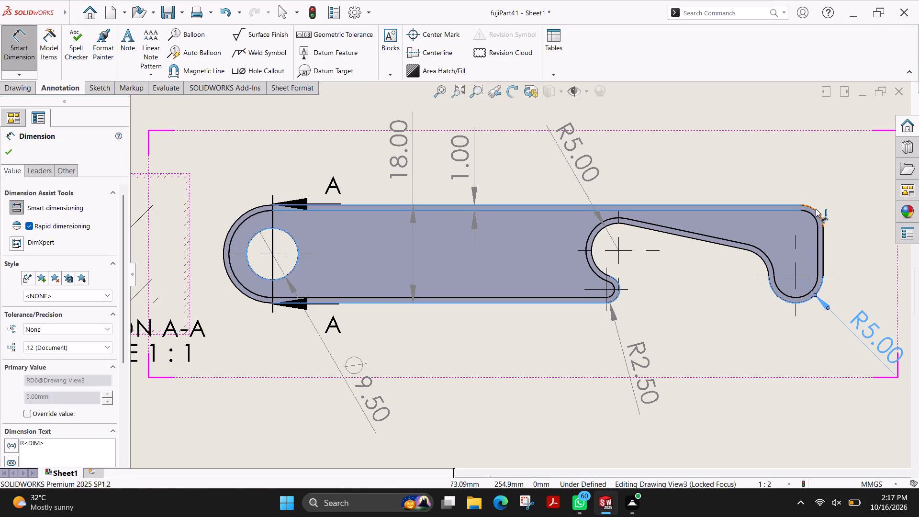
{"action": "left_click", "coordinate": [816, 209]}
{"action": "left_click", "coordinate": [848, 157]}
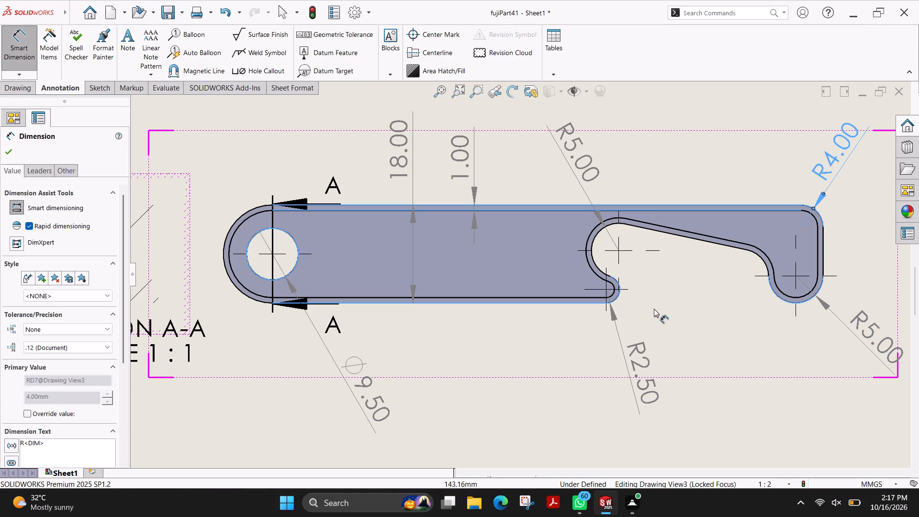
Dimension the arm's overall length and its thickness in the front view.
{"action": "scroll", "coordinate": [655, 309], "scroll_direction": "up", "scroll_amount": 3}
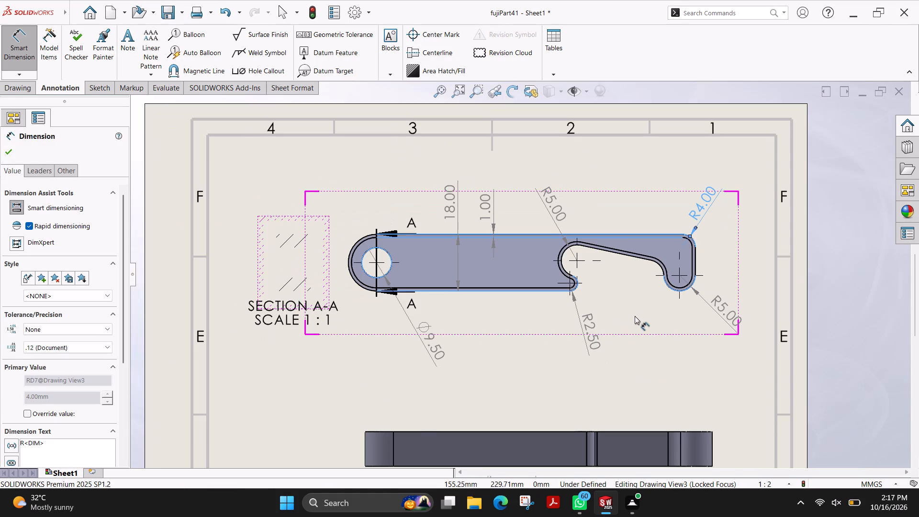
{"action": "scroll", "coordinate": [635, 316], "scroll_direction": "up", "scroll_amount": 1}
{"action": "scroll", "coordinate": [587, 336], "scroll_direction": "up", "scroll_amount": 4}
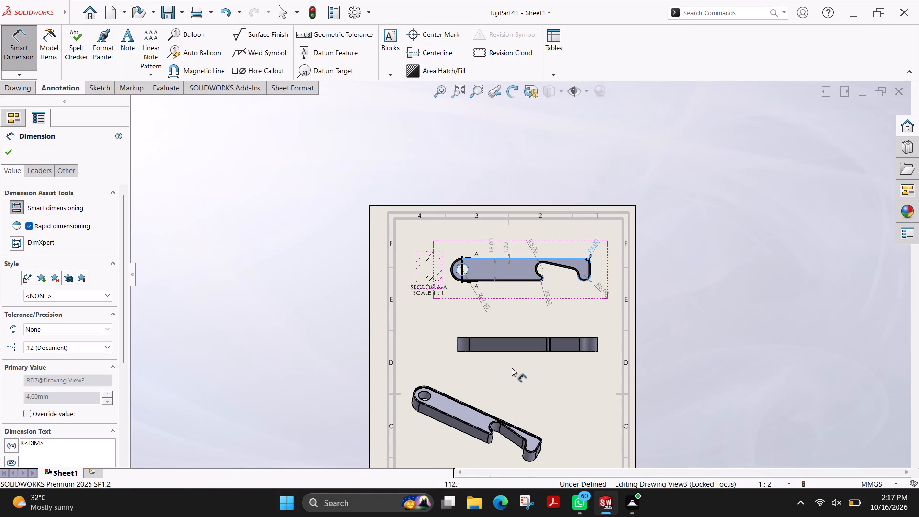
{"action": "scroll", "coordinate": [562, 344], "scroll_direction": "down", "scroll_amount": 2}
{"action": "left_click", "coordinate": [426, 336]}
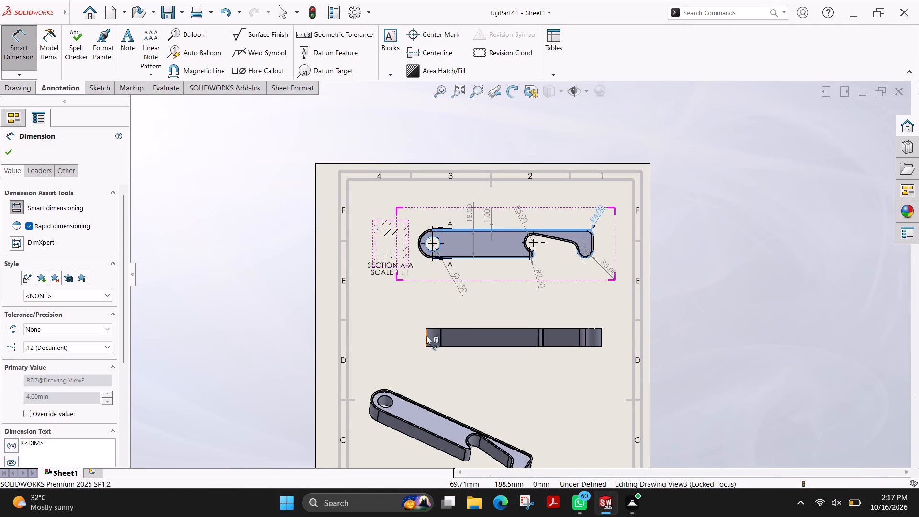
{"action": "left_click", "coordinate": [603, 337]}
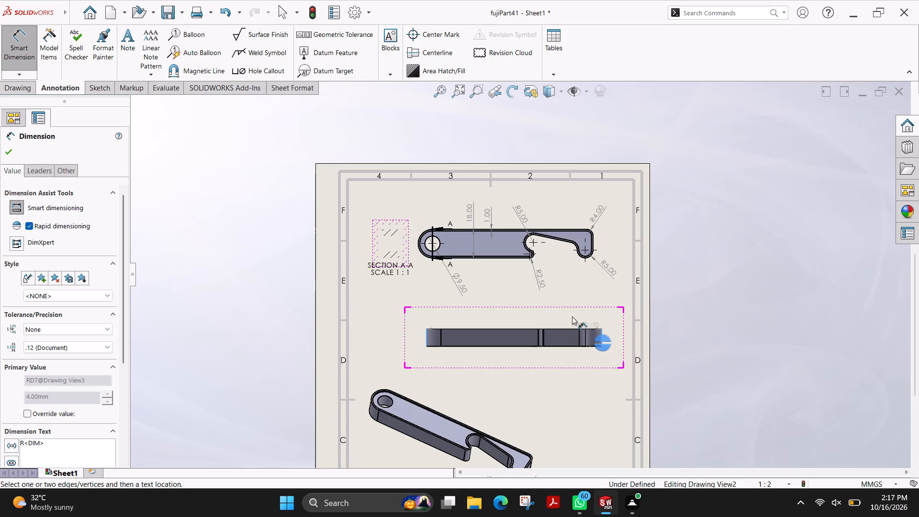
{"action": "left_click", "coordinate": [512, 316]}
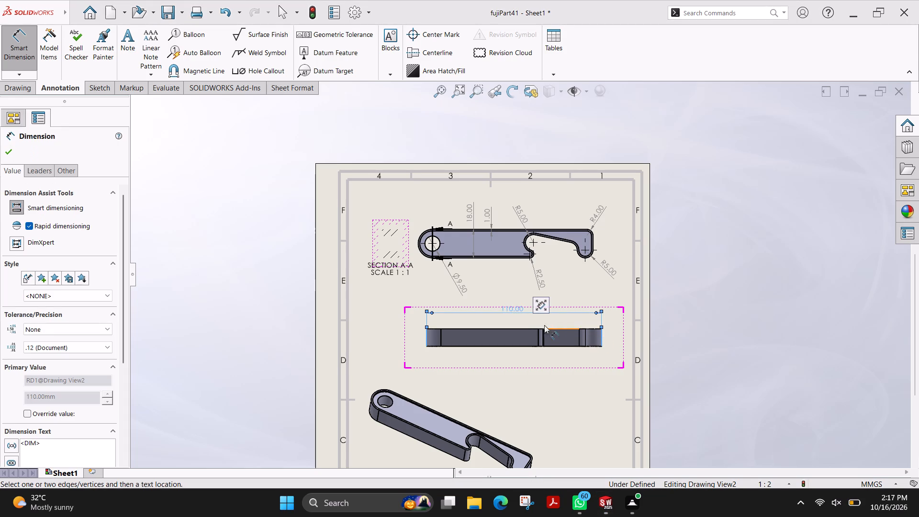
{"action": "scroll", "coordinate": [539, 324], "scroll_direction": "down", "scroll_amount": 4}
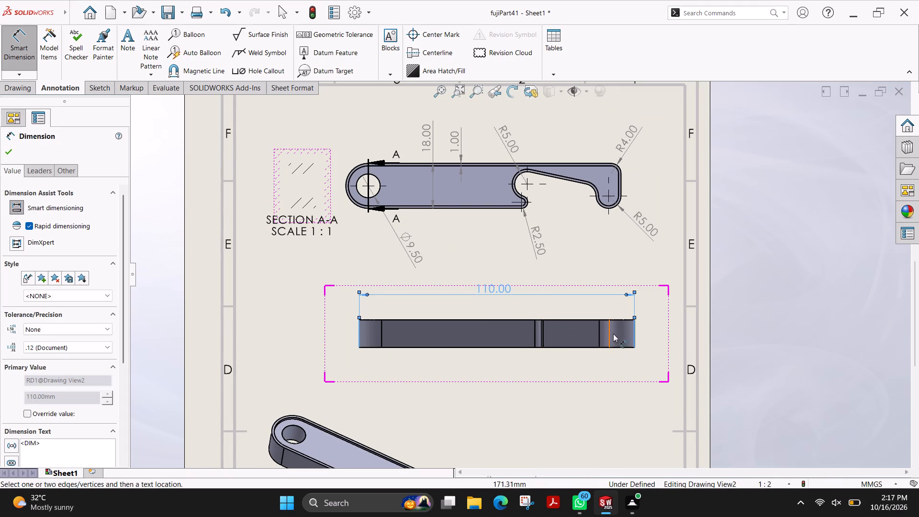
{"action": "left_click", "coordinate": [617, 320]}
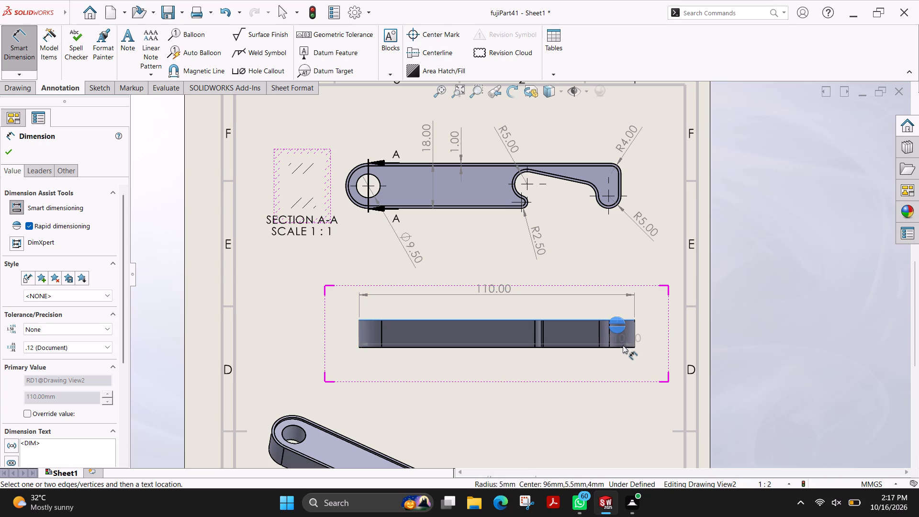
{"action": "left_click", "coordinate": [616, 347]}
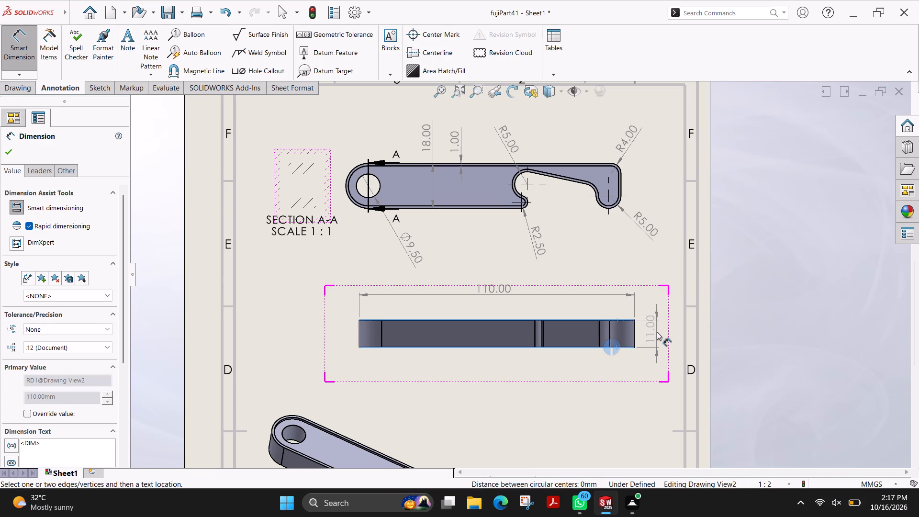
{"action": "left_click", "coordinate": [661, 332]}
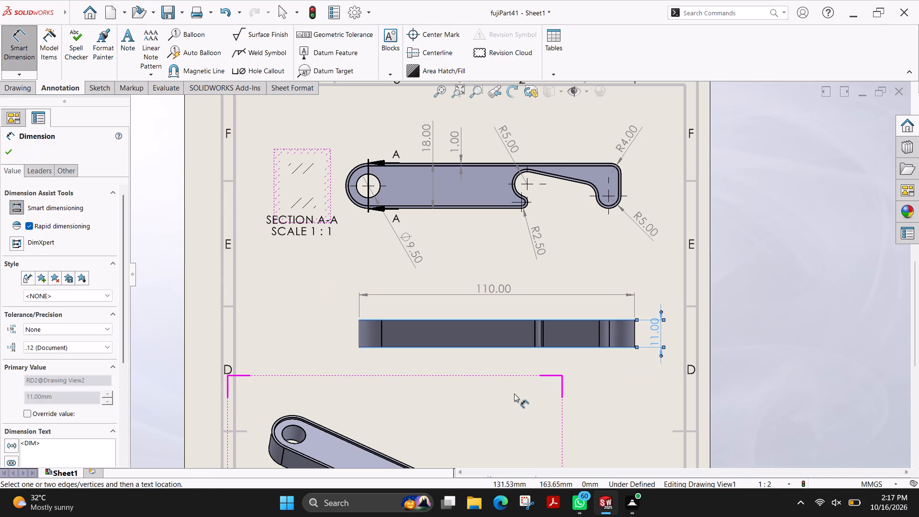
Delete the incomplete section view A-A beside the top view, together with its label.
{"action": "scroll", "coordinate": [587, 384], "scroll_direction": "down", "scroll_amount": 3}
{"action": "scroll", "coordinate": [587, 384], "scroll_direction": "up", "scroll_amount": 4}
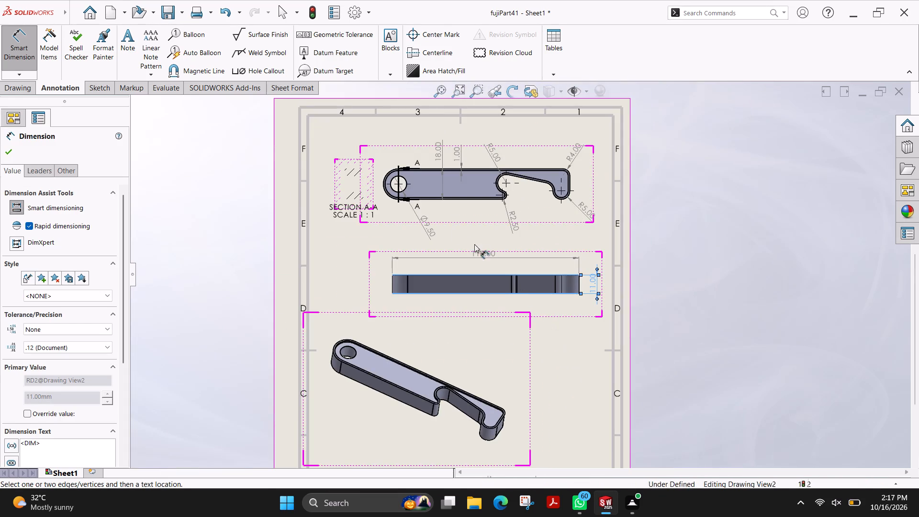
{"action": "scroll", "coordinate": [379, 199], "scroll_direction": "down", "scroll_amount": 4}
{"action": "left_click", "coordinate": [11, 150]}
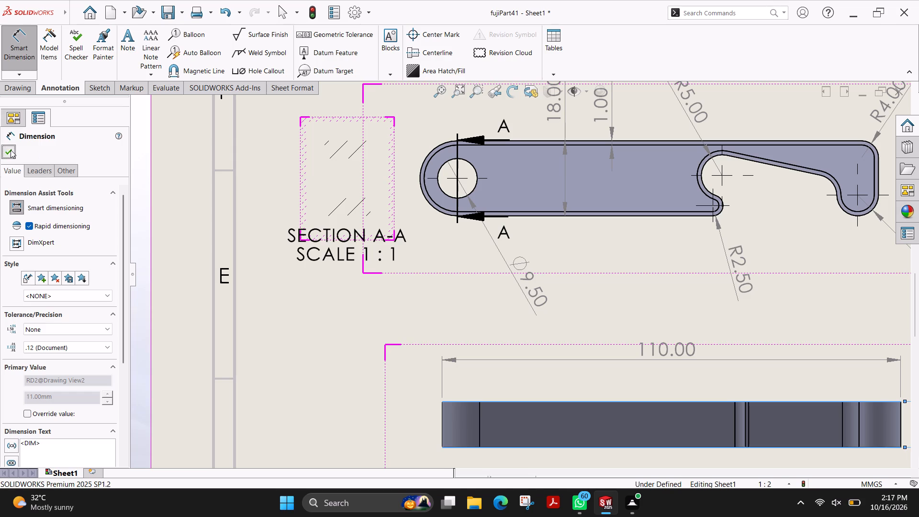
{"action": "left_click_drag", "start_coordinate": [385, 130], "coordinate": [354, 138]}
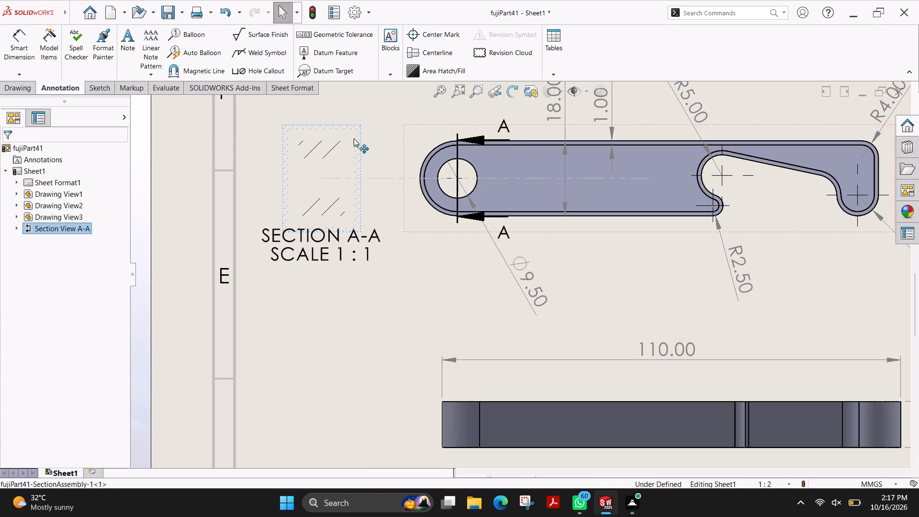
{"action": "left_click_drag", "start_coordinate": [354, 138], "coordinate": [351, 138]}
{"action": "left_click", "coordinate": [322, 212]}
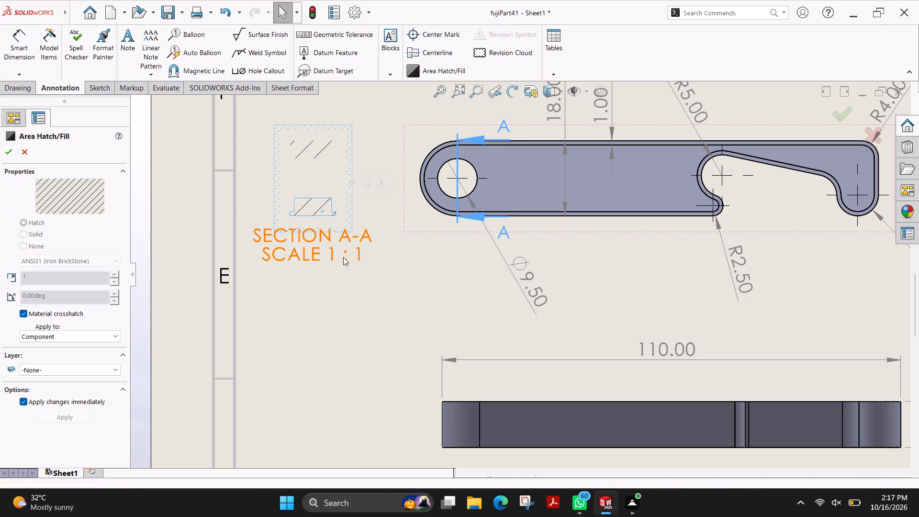
{"action": "key", "text": "Escape"}
{"action": "key", "text": "Escape"}
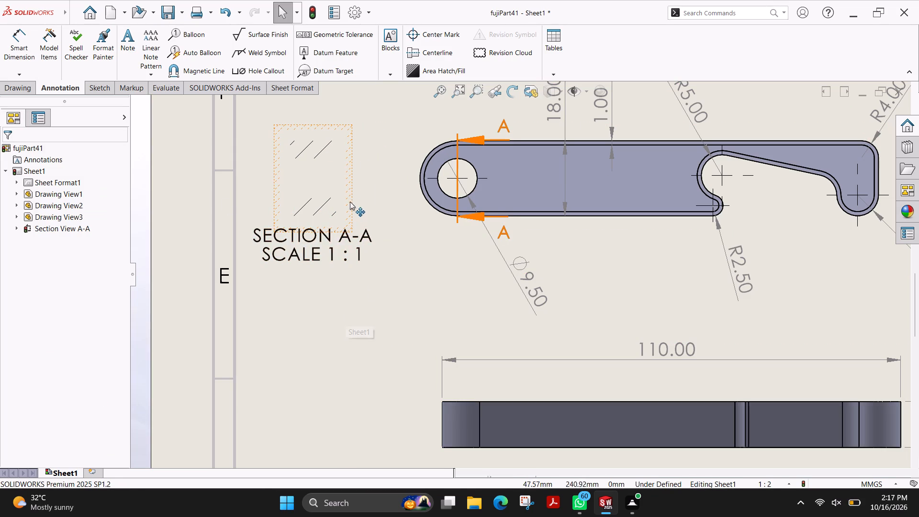
{"action": "left_click", "coordinate": [342, 242]}
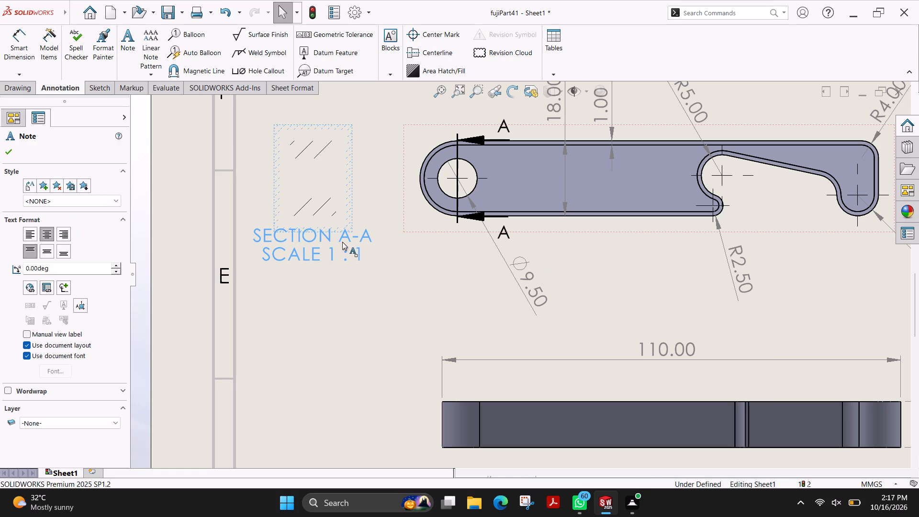
{"action": "key", "text": "Delete"}
{"action": "left_click", "coordinate": [348, 200]}
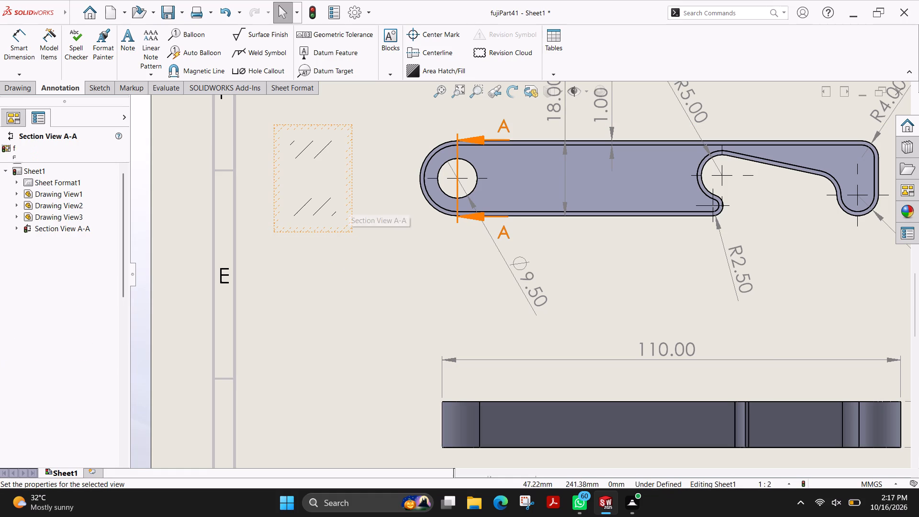
{"action": "key", "text": "Delete"}
{"action": "left_click", "coordinate": [536, 204]}
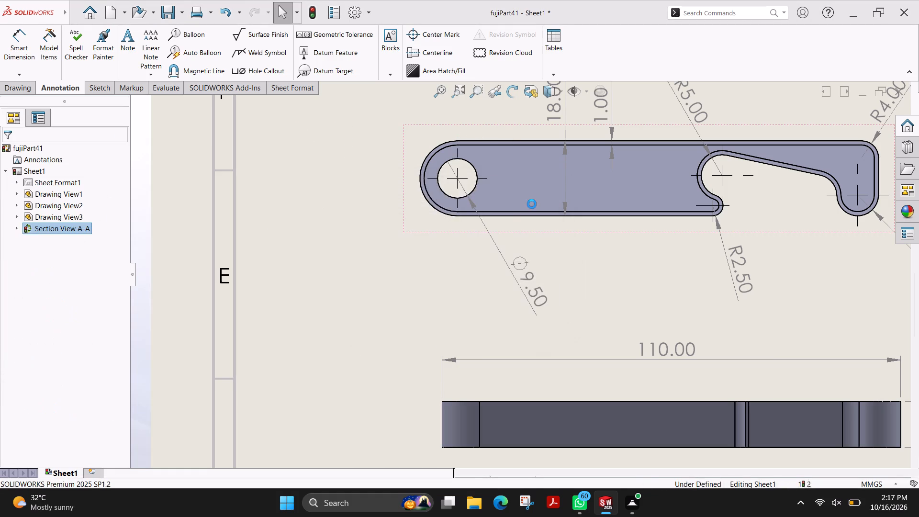
Create a vertical section view through the hole's center in the top view, place it beyond the rounded end, and lower its label.
{"action": "left_click", "coordinate": [12, 83]}
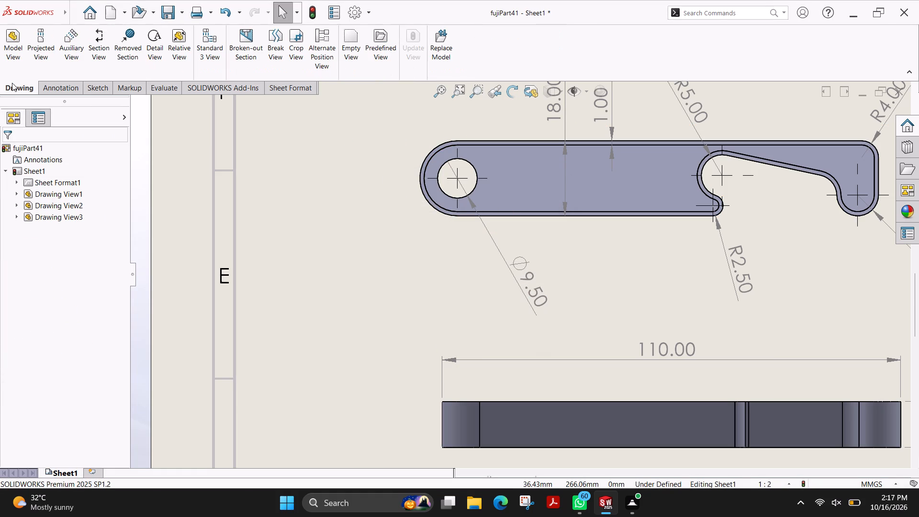
{"action": "left_click", "coordinate": [95, 36]}
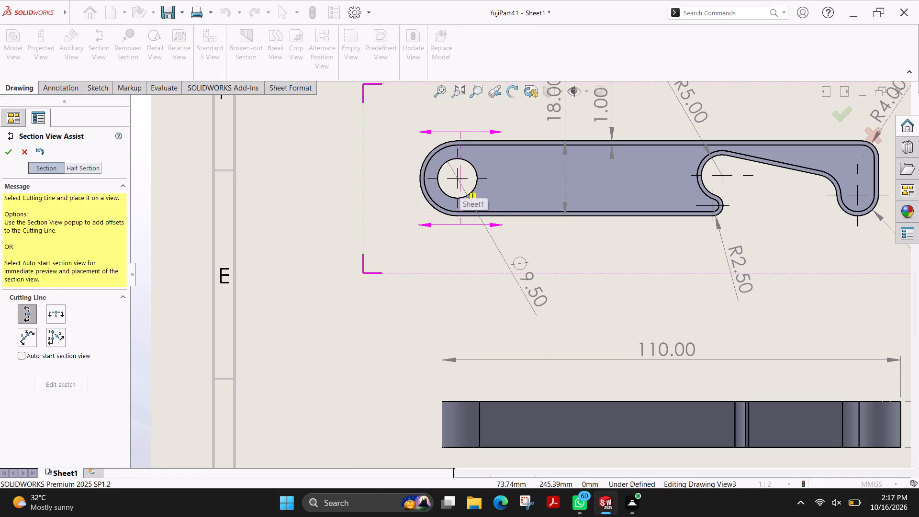
{"action": "left_click", "coordinate": [457, 179]}
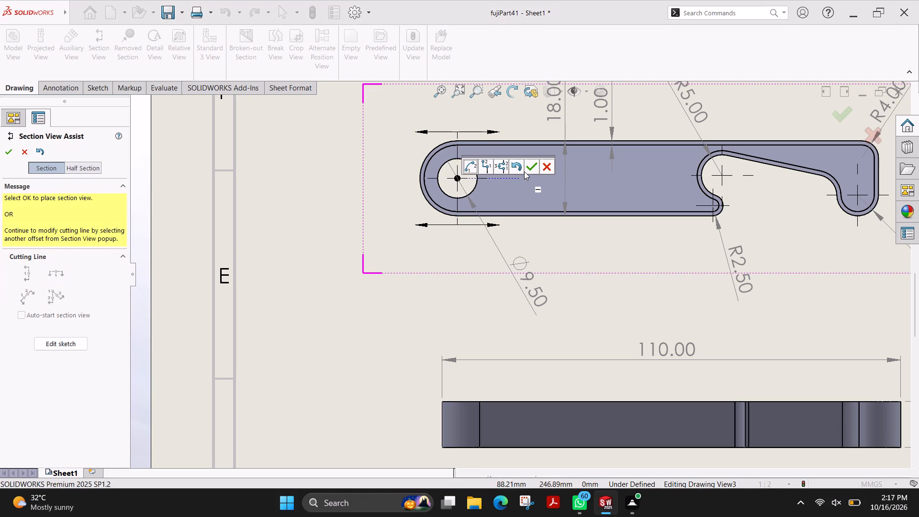
{"action": "left_click", "coordinate": [531, 166]}
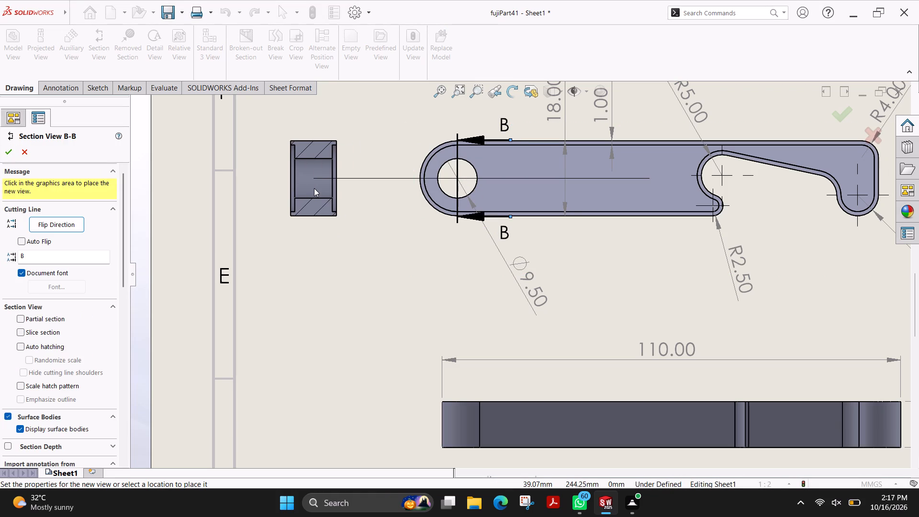
{"action": "left_click", "coordinate": [319, 188]}
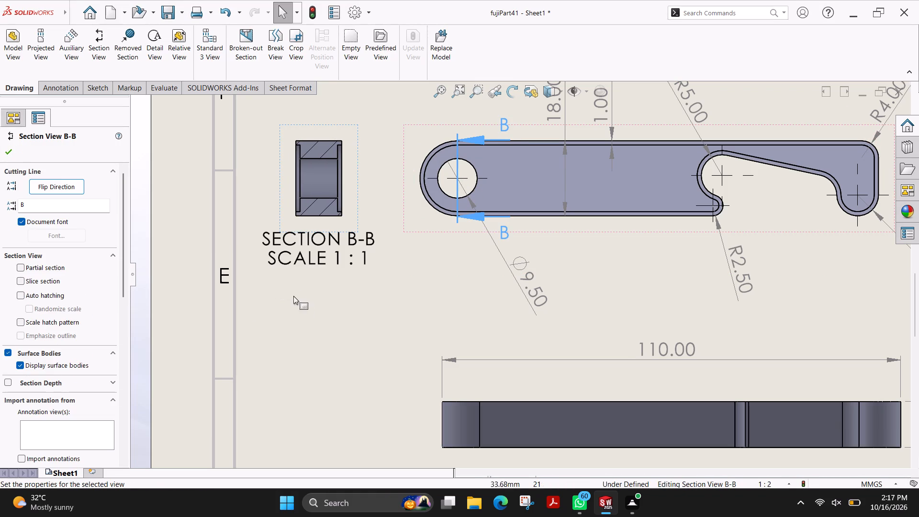
{"action": "left_click", "coordinate": [8, 149]}
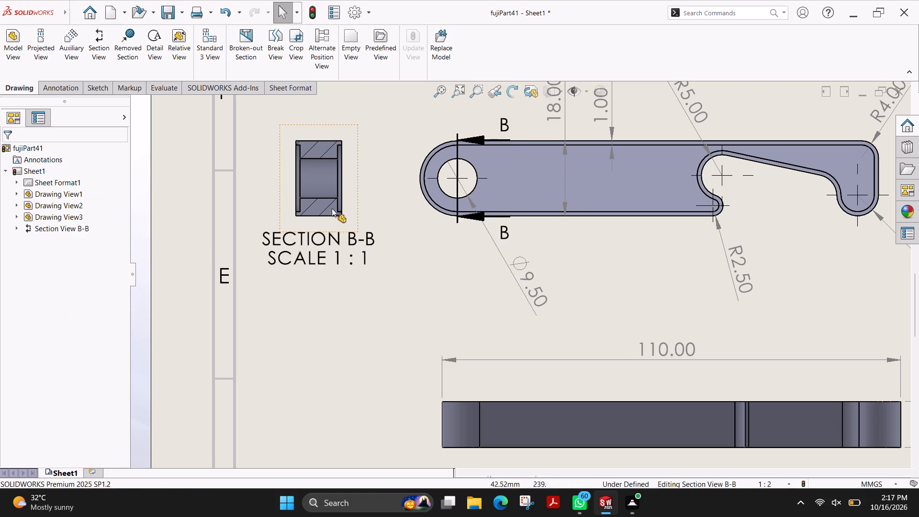
{"action": "left_click_drag", "start_coordinate": [320, 245], "coordinate": [319, 266]}
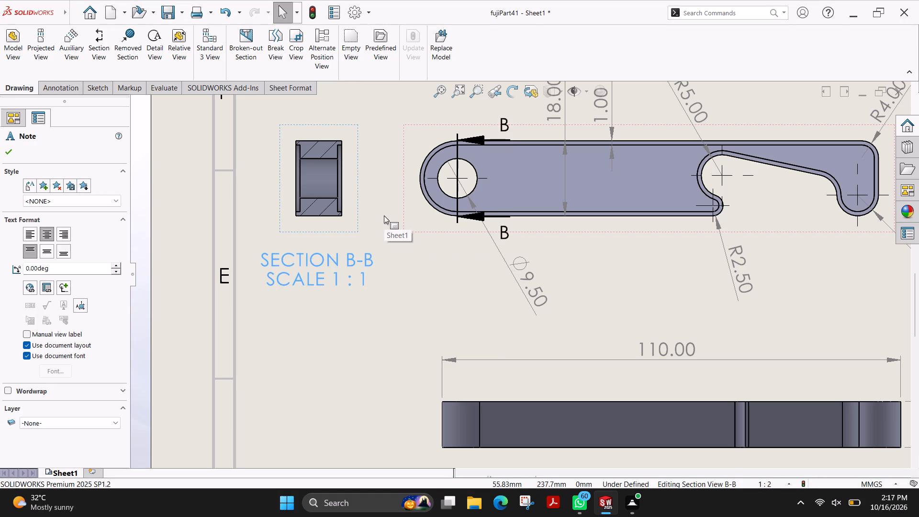
Dimension the recess depth on both sides of the arm in the section view.
{"action": "scroll", "coordinate": [298, 133], "scroll_direction": "down", "scroll_amount": 6}
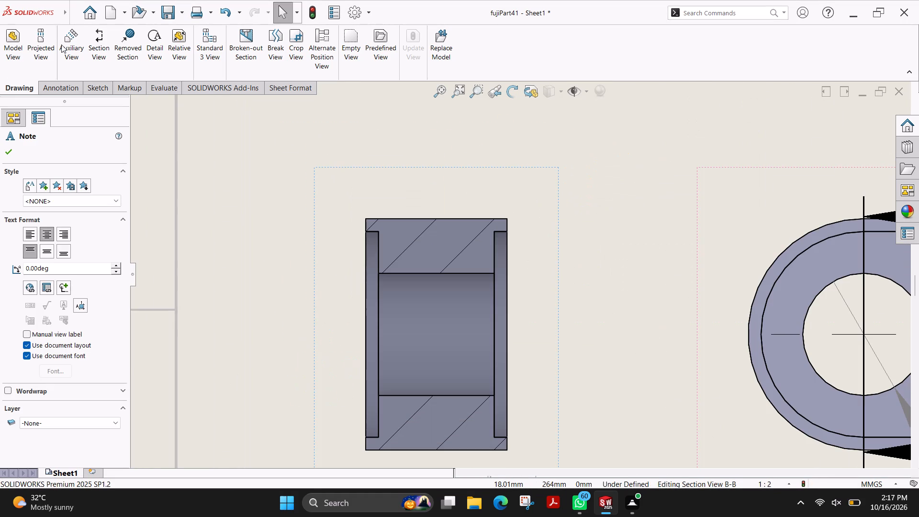
{"action": "left_click", "coordinate": [54, 82]}
{"action": "left_click", "coordinate": [23, 55]}
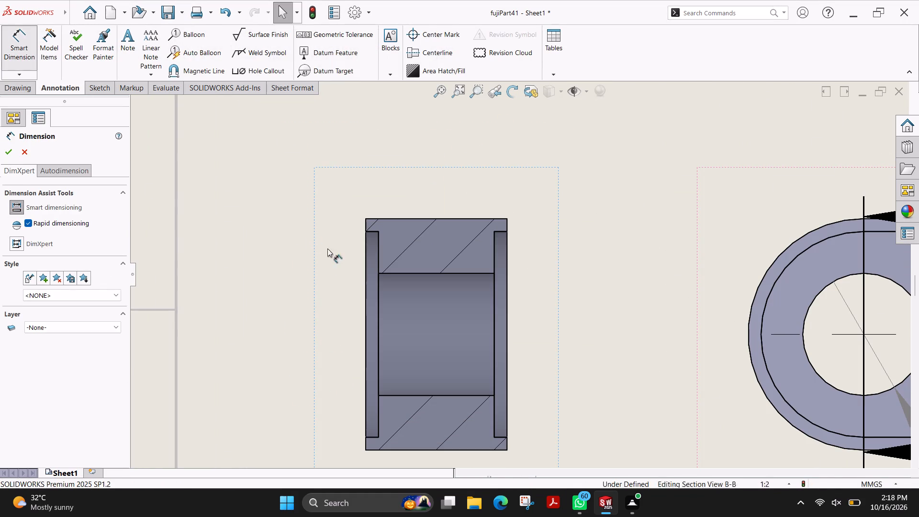
{"action": "left_click", "coordinate": [366, 248]}
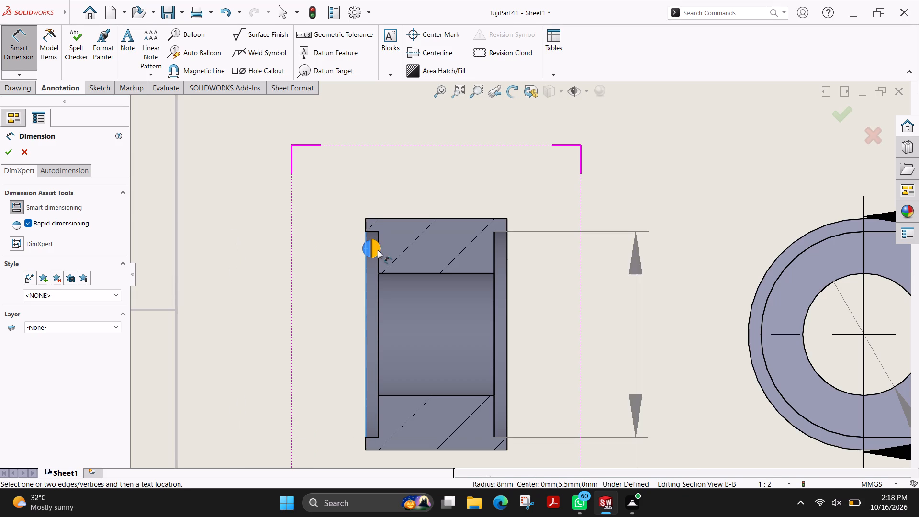
{"action": "left_click", "coordinate": [379, 261]}
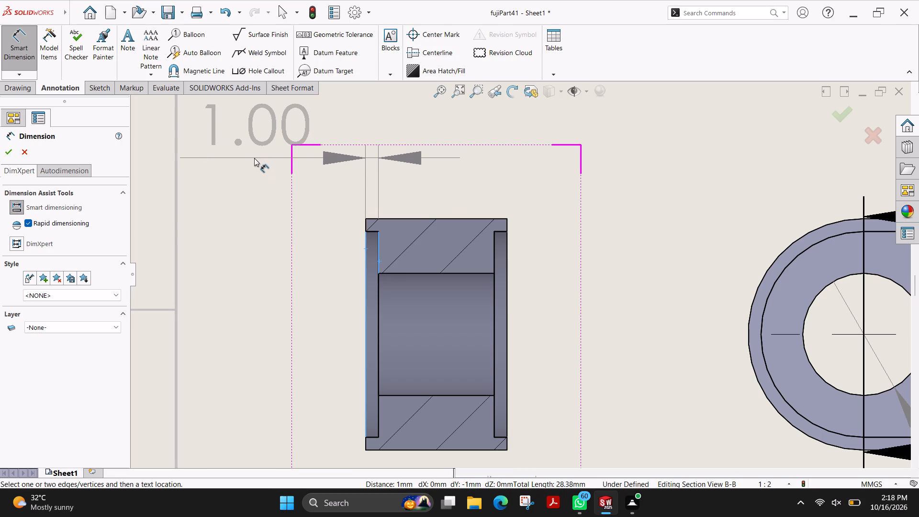
{"action": "left_click", "coordinate": [258, 157]}
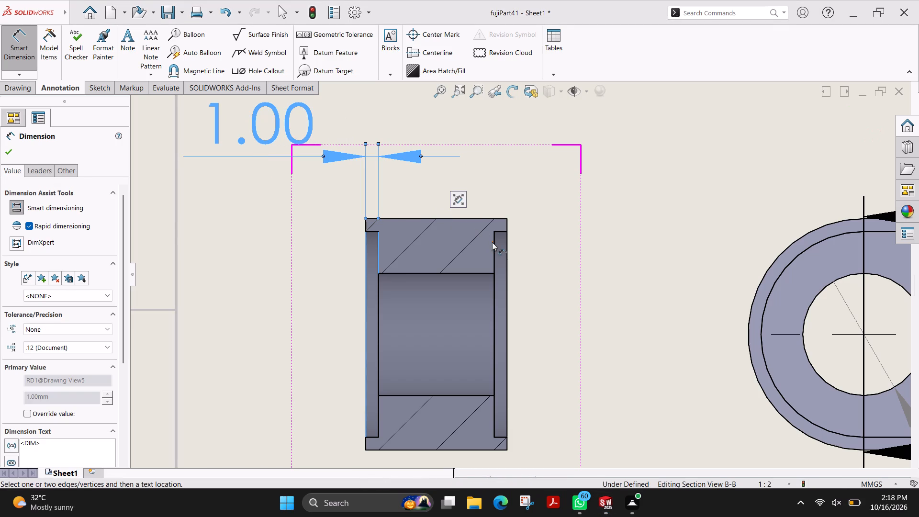
{"action": "left_click", "coordinate": [493, 242]}
{"action": "left_click", "coordinate": [506, 253]}
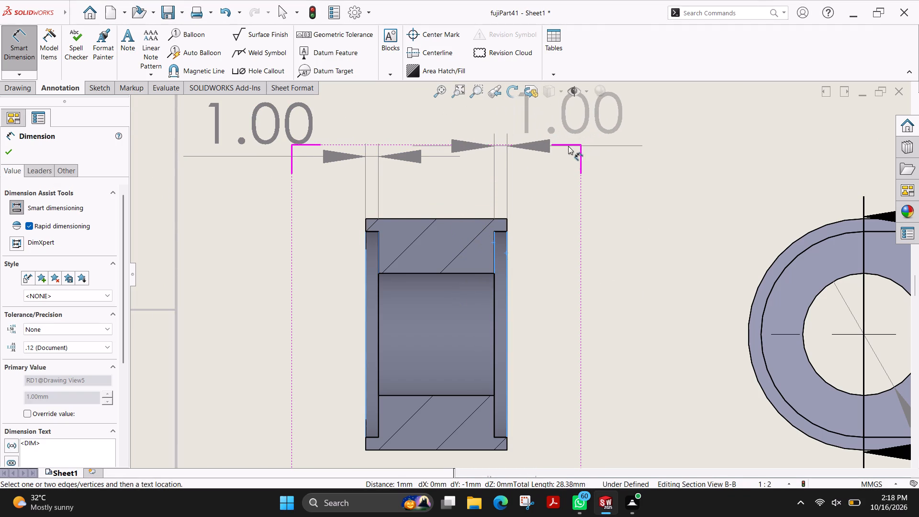
{"action": "left_click", "coordinate": [614, 157]}
{"action": "left_click", "coordinate": [12, 148]}
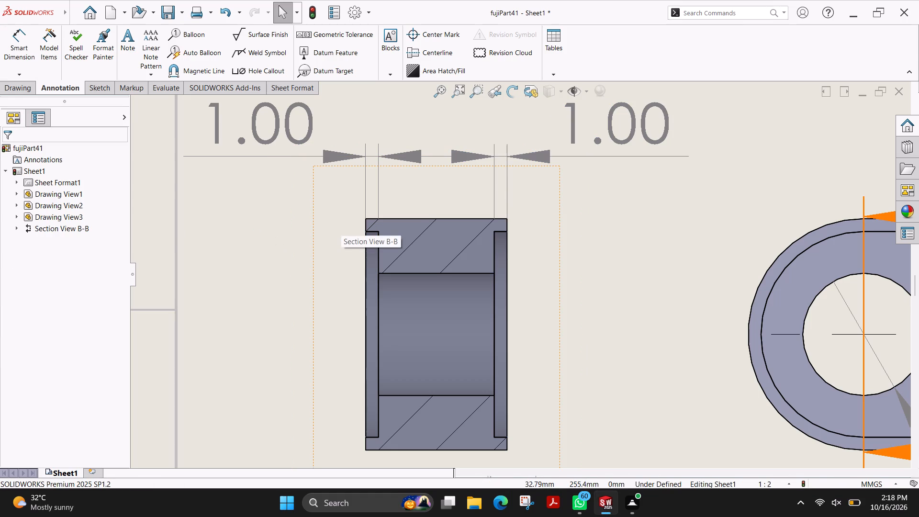
Add a centerline between the two hole edges in the section view.
{"action": "scroll", "coordinate": [341, 221], "scroll_direction": "down", "scroll_amount": 3}
{"action": "scroll", "coordinate": [341, 221], "scroll_direction": "up", "scroll_amount": 4}
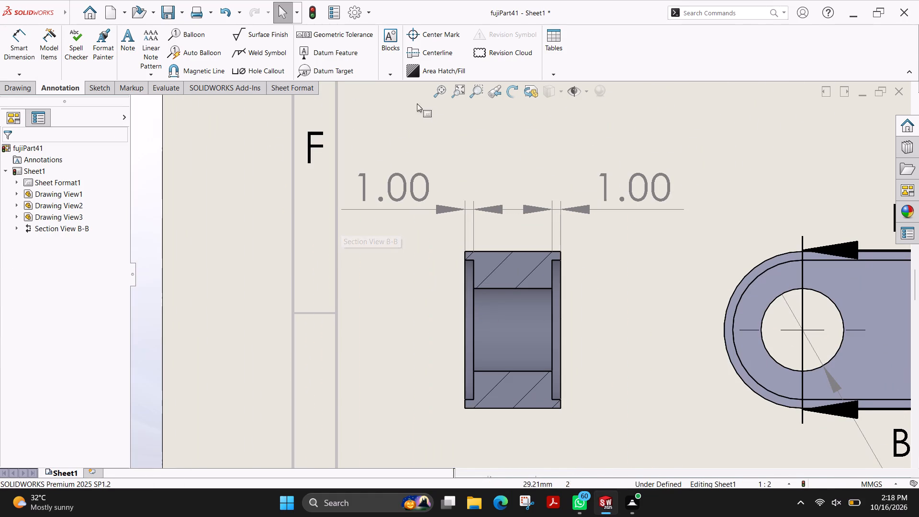
{"action": "left_click", "coordinate": [440, 51]}
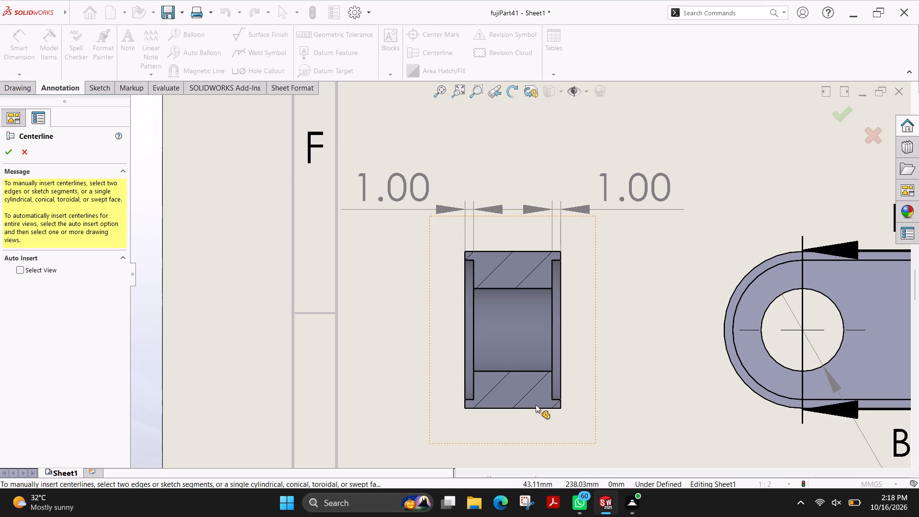
{"action": "left_click", "coordinate": [515, 372]}
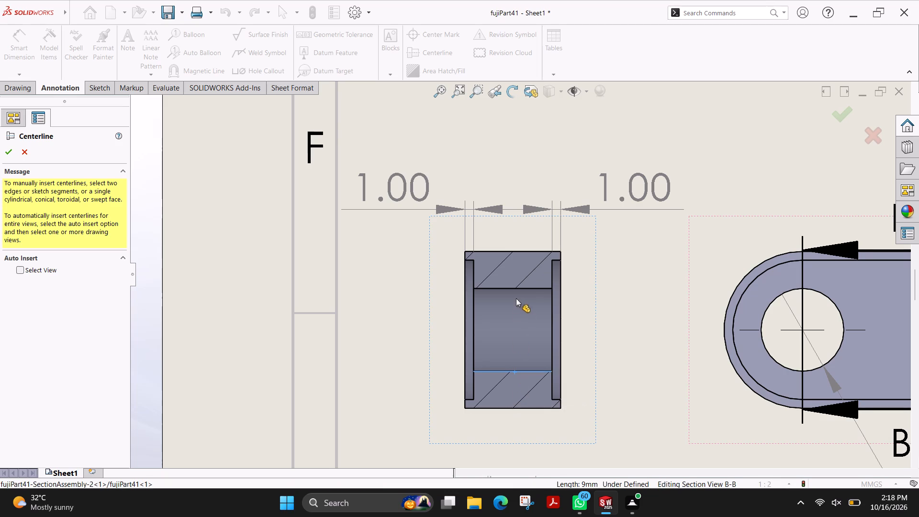
{"action": "left_click", "coordinate": [520, 290]}
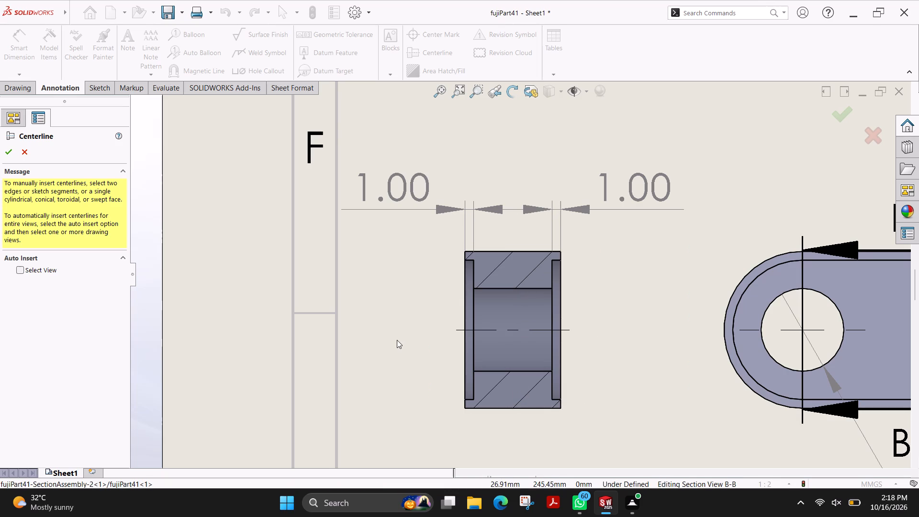
Review the section view and the whole drawing sheet for completeness of views and dimensions.
{"action": "scroll", "coordinate": [676, 400], "scroll_direction": "down", "scroll_amount": 3}
{"action": "scroll", "coordinate": [666, 398], "scroll_direction": "up", "scroll_amount": 5}
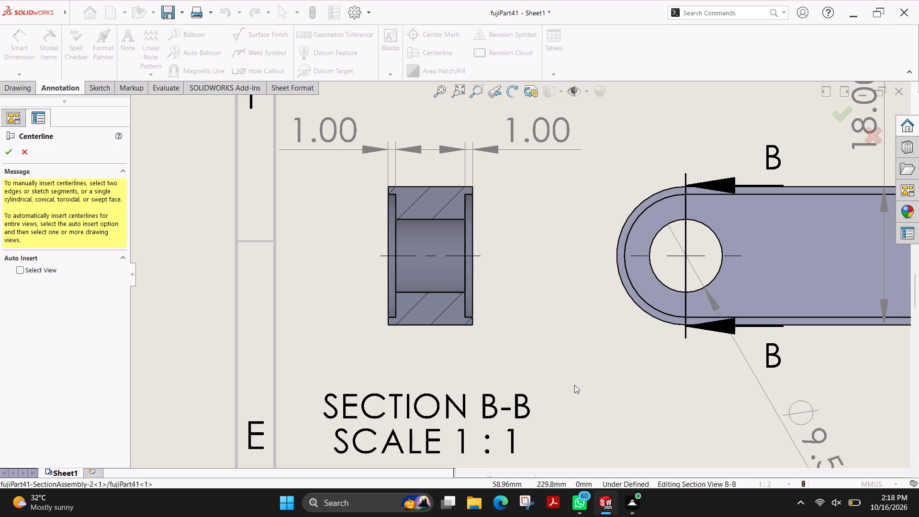
{"action": "scroll", "coordinate": [618, 366], "scroll_direction": "down", "scroll_amount": 2}
{"action": "scroll", "coordinate": [618, 366], "scroll_direction": "up", "scroll_amount": 3}
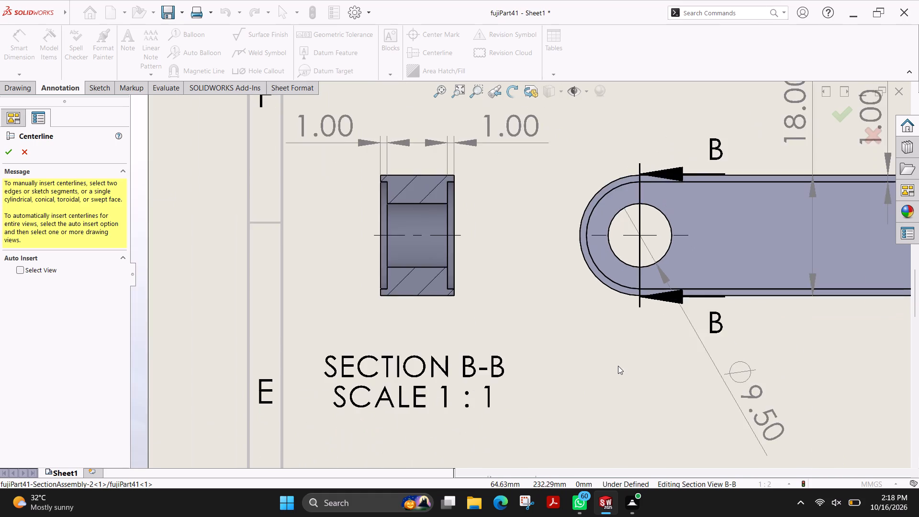
{"action": "scroll", "coordinate": [618, 366], "scroll_direction": "up", "scroll_amount": 3}
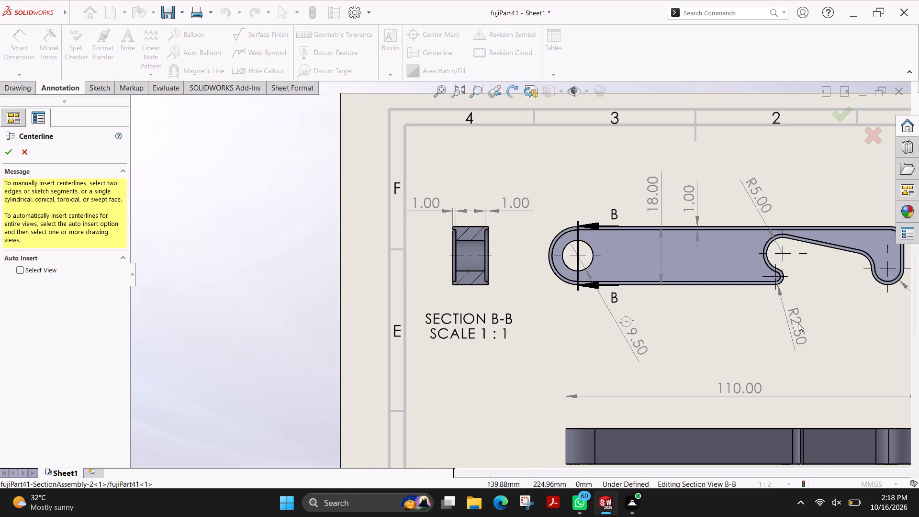
{"action": "scroll", "coordinate": [803, 316], "scroll_direction": "up", "scroll_amount": 5}
{"action": "scroll", "coordinate": [652, 416], "scroll_direction": "up", "scroll_amount": 2}
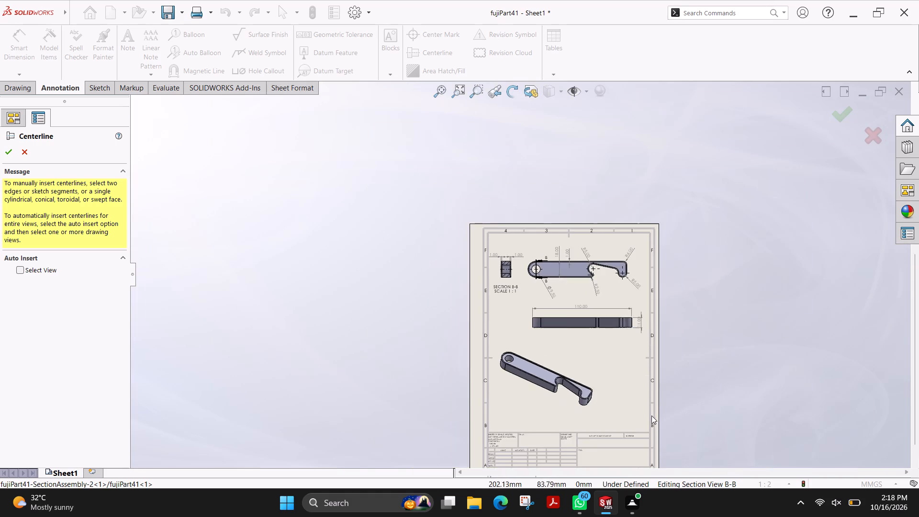
{"action": "scroll", "coordinate": [651, 416], "scroll_direction": "up", "scroll_amount": 1}
{"action": "scroll", "coordinate": [636, 416], "scroll_direction": "down", "scroll_amount": 1}
{"action": "scroll", "coordinate": [554, 369], "scroll_direction": "down", "scroll_amount": 1}
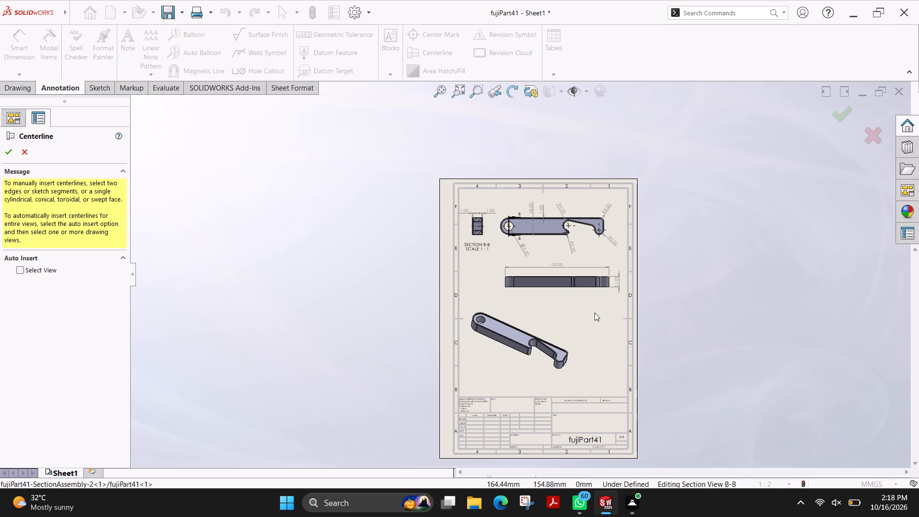
Save the drawing as fujiPart41 in the solid works folder inside fuji plot file on the Desktop.
{"action": "key", "text": "ctrl+s"}
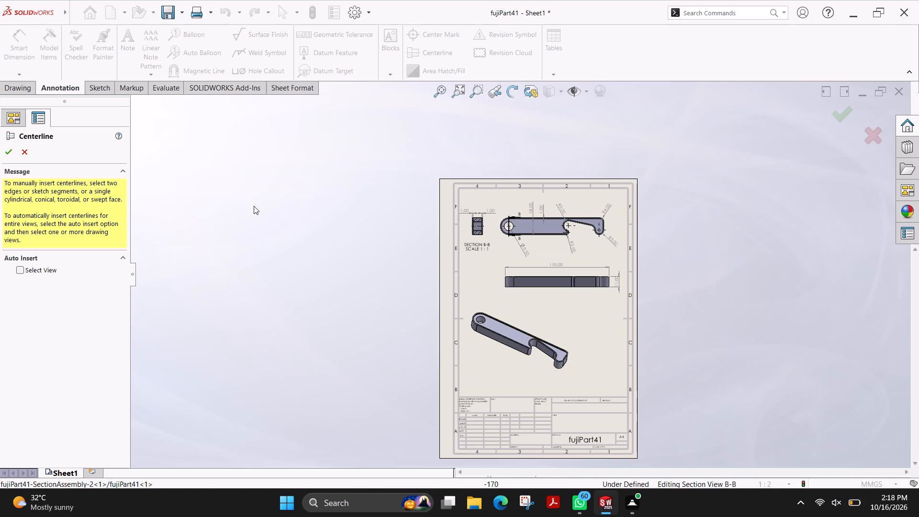
{"action": "left_click", "coordinate": [10, 154]}
{"action": "key", "text": "ctrl+s"}
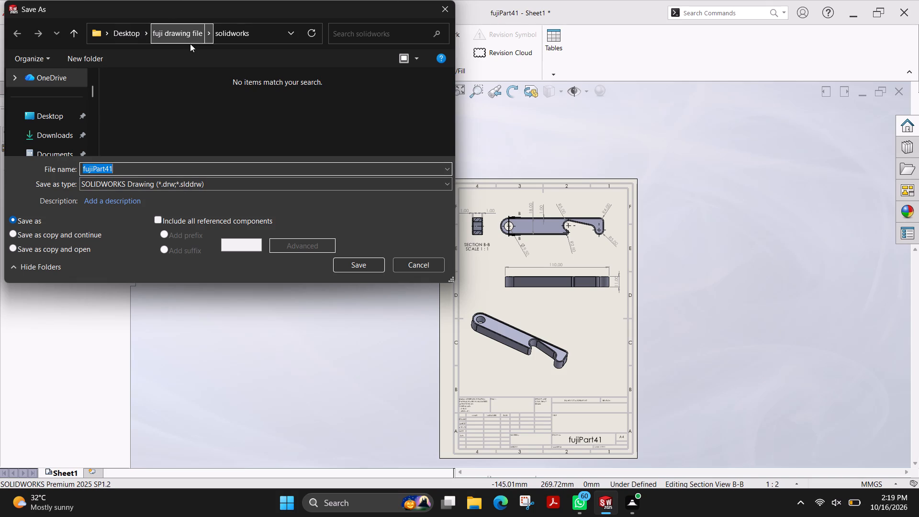
{"action": "left_click", "coordinate": [128, 36]}
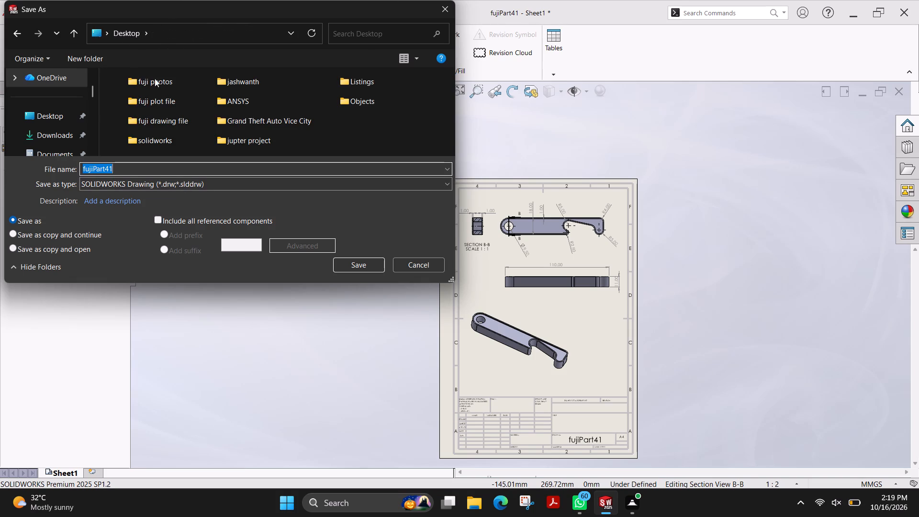
{"action": "double_click", "coordinate": [170, 102]}
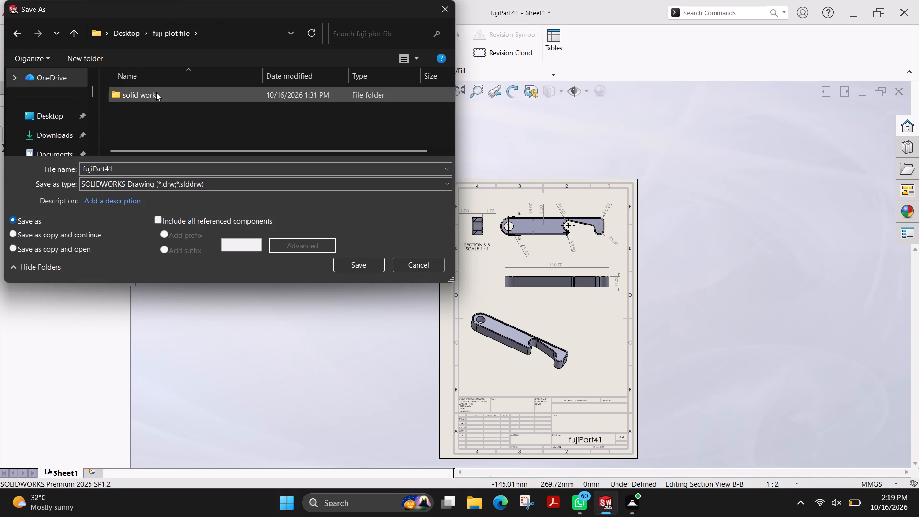
{"action": "double_click", "coordinate": [156, 92]}
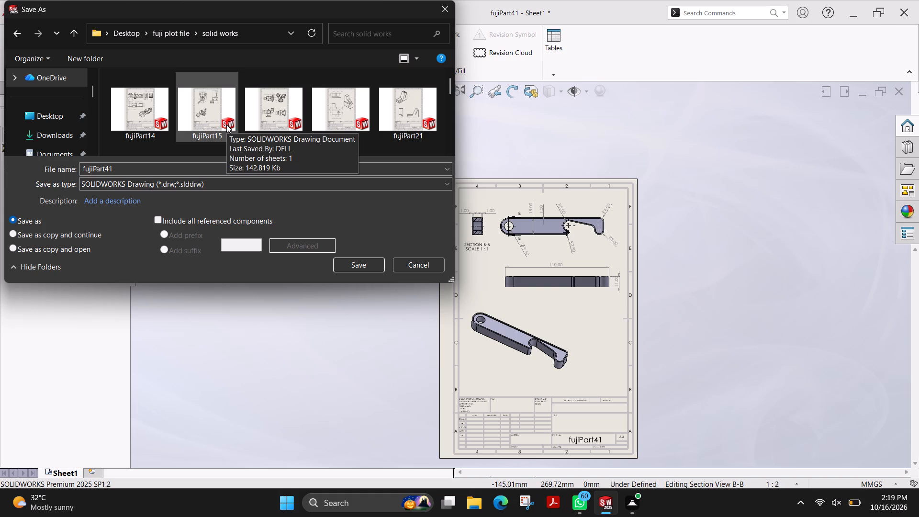
{"action": "scroll", "coordinate": [226, 124], "scroll_direction": "down", "scroll_amount": 19}
{"action": "left_click", "coordinate": [366, 264]}
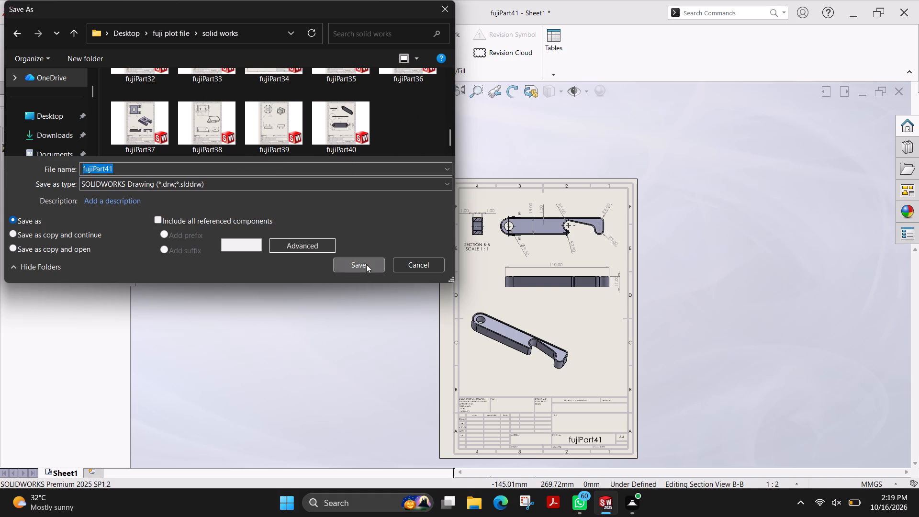